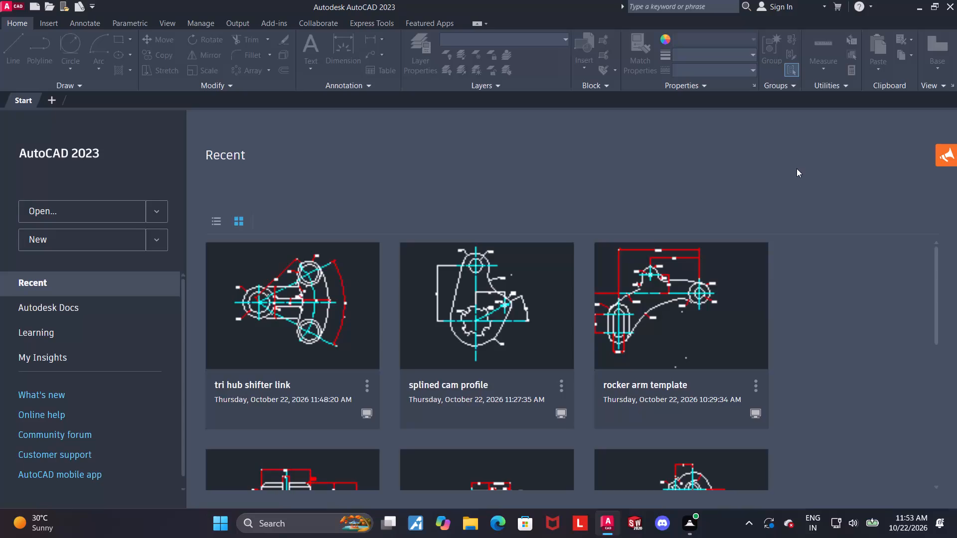
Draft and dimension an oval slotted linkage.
Start a new drawing from the default acad.dwt template.
{"action": "left_click", "coordinate": [83, 238]}
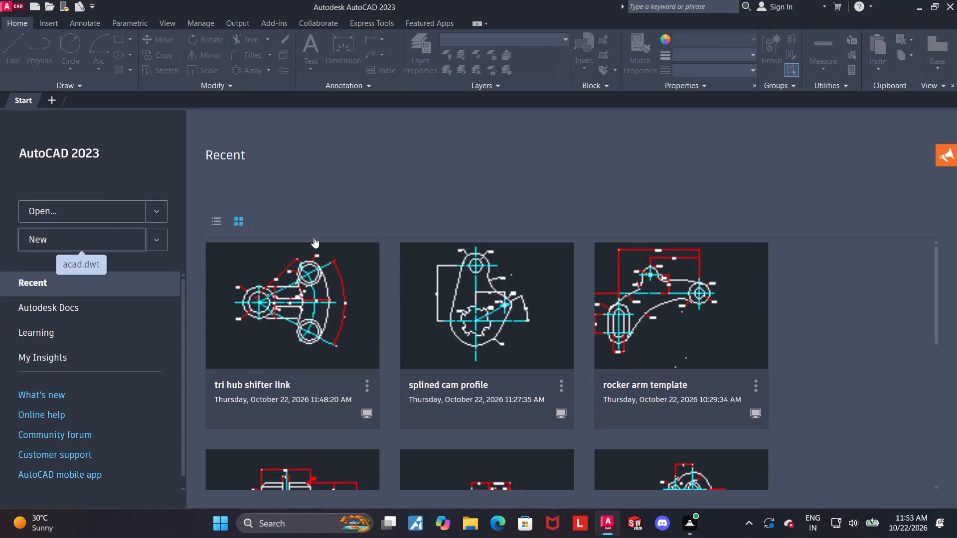
Turn on command log recording for the drawing with LOGFILEON.
{"action": "type", "text": "logfile"}
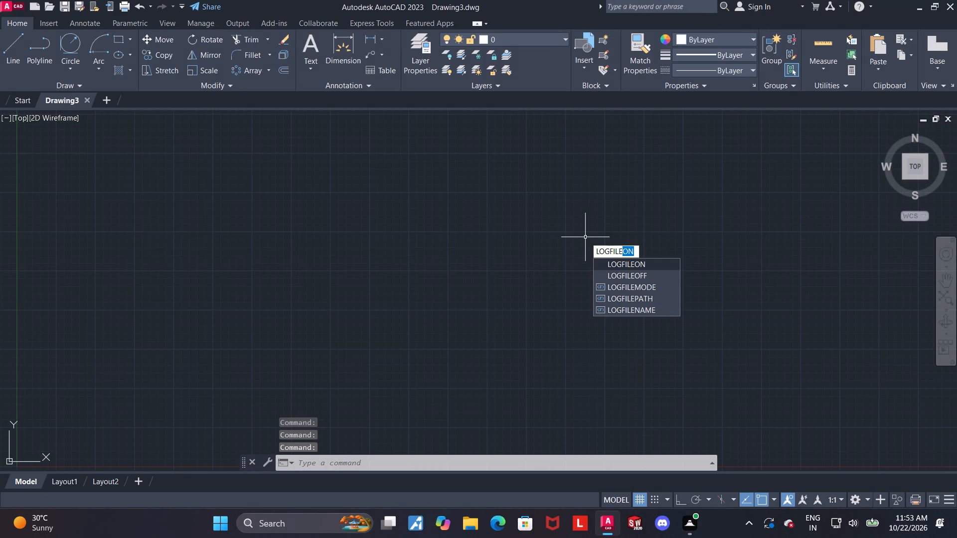
{"action": "left_click", "coordinate": [625, 261]}
{"action": "key", "text": "Return"}
{"action": "key", "text": "Return"}
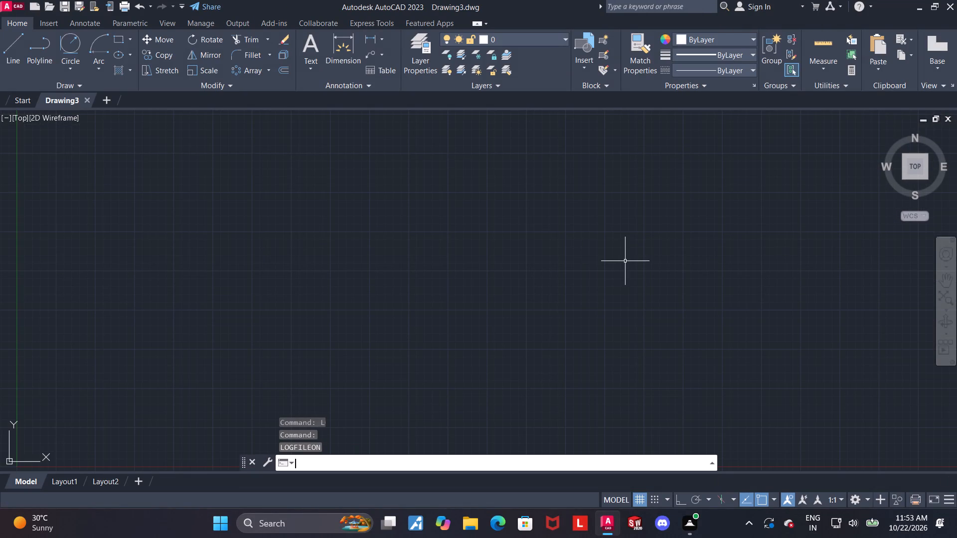
Set the model space limits from 0,0 to 100,100.
{"action": "type", "text": "limits"}
{"action": "key", "text": "Return"}
{"action": "key", "text": "0"}
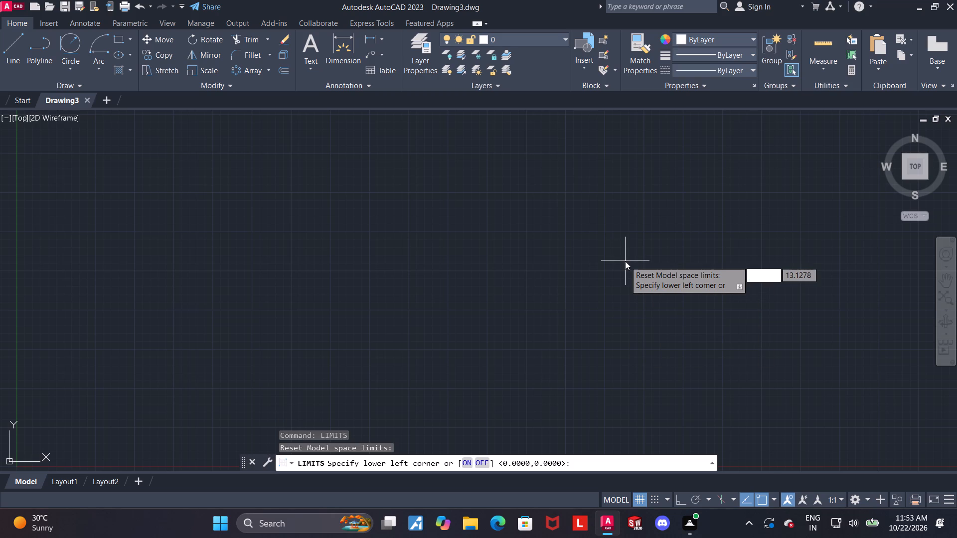
{"action": "type", "text": ",0"}
{"action": "key", "text": "Return"}
{"action": "type", "text": "100,100"}
{"action": "key", "text": "Return"}
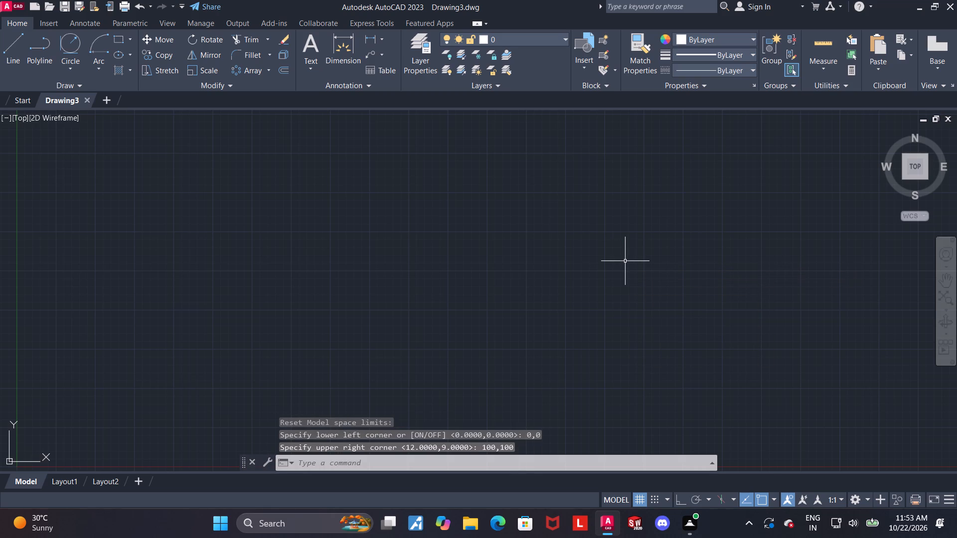
Draw a circle with a radius of 48 in the open area above and to the right of the origin.
{"action": "scroll", "coordinate": [626, 260], "scroll_direction": "down", "scroll_amount": 2}
{"action": "middle_click_drag", "start_coordinate": [778, 268], "coordinate": [518, 332]}
{"action": "scroll", "coordinate": [509, 330], "scroll_direction": "down", "scroll_amount": 3}
{"action": "middle_click_drag", "start_coordinate": [700, 283], "coordinate": [298, 358]}
{"action": "left_click", "coordinate": [64, 68]}
{"action": "left_click", "coordinate": [76, 82]}
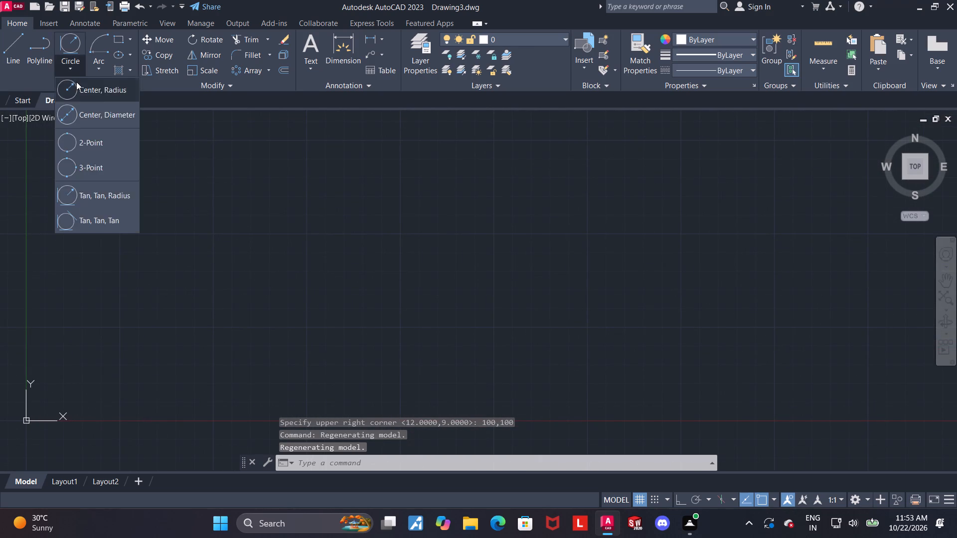
{"action": "scroll", "coordinate": [572, 213], "scroll_direction": "down", "scroll_amount": 2}
{"action": "middle_click_drag", "start_coordinate": [728, 224], "coordinate": [410, 341]}
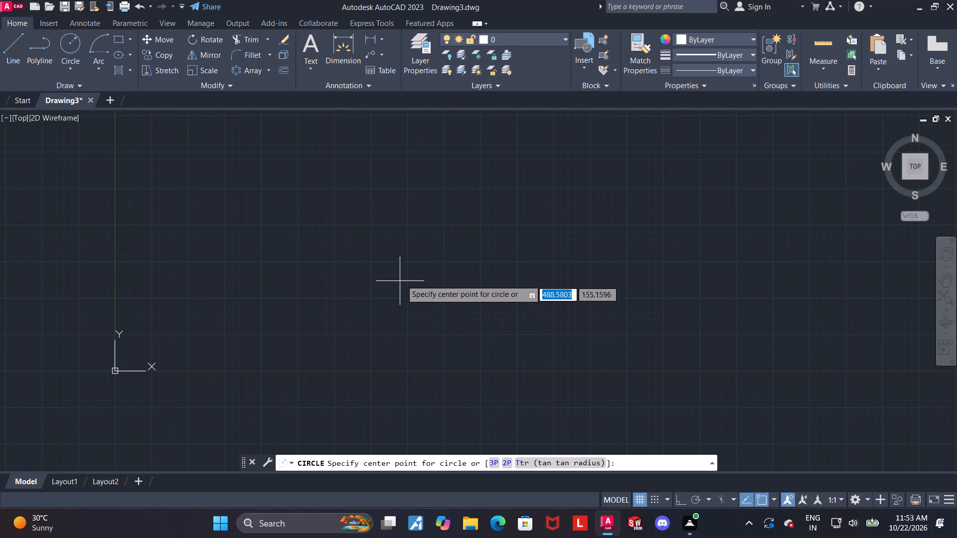
{"action": "left_click", "coordinate": [403, 269]}
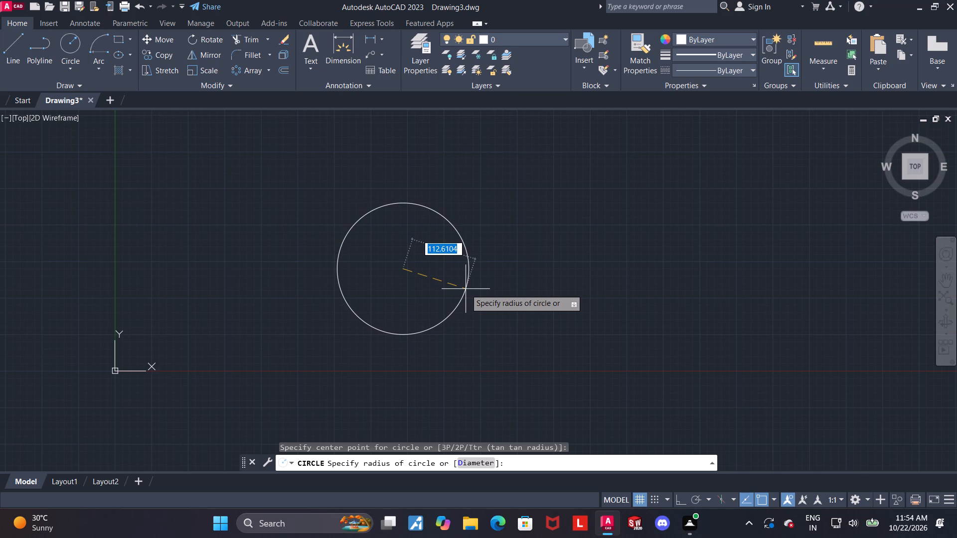
{"action": "type", "text": "48"}
{"action": "key", "text": "Return"}
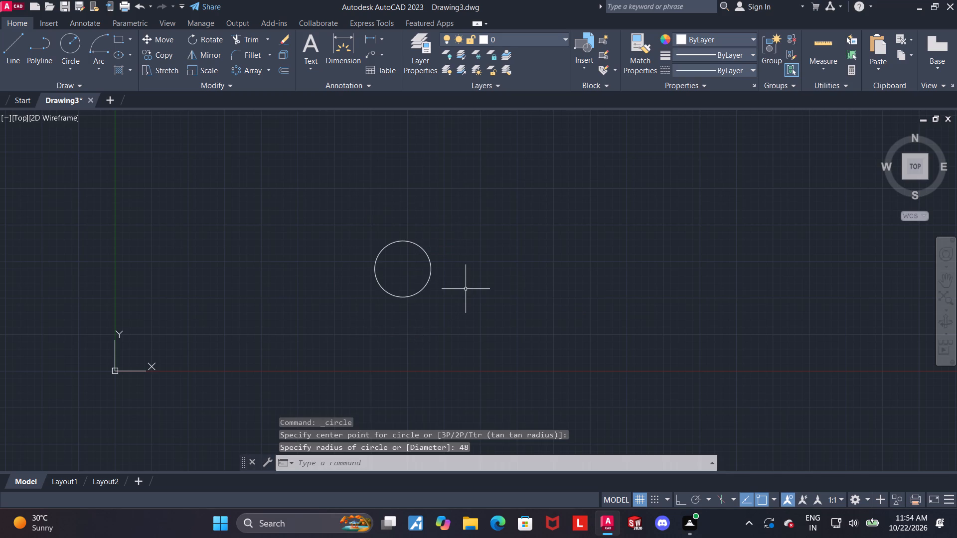
Move the circle by its centre grip to a spot farther up and to the right, and clear the selection.
{"action": "left_click", "coordinate": [509, 185]}
{"action": "left_click", "coordinate": [389, 320]}
{"action": "left_click", "coordinate": [403, 269]}
{"action": "left_click", "coordinate": [463, 153]}
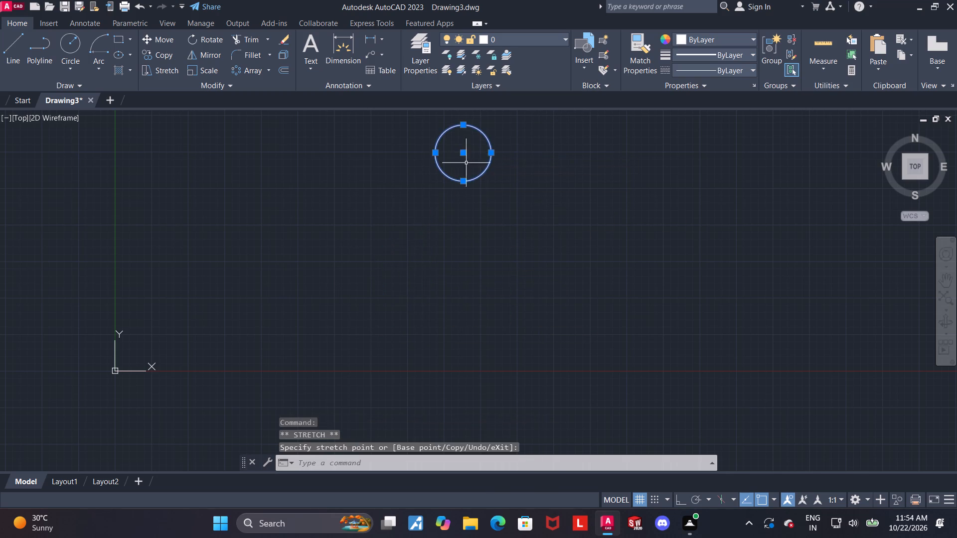
{"action": "middle_click_drag", "start_coordinate": [528, 194], "coordinate": [481, 271]}
{"action": "key", "text": "grave"}
{"action": "scroll", "coordinate": [431, 255], "scroll_direction": "up", "scroll_amount": 1}
{"action": "left_click", "coordinate": [470, 269]}
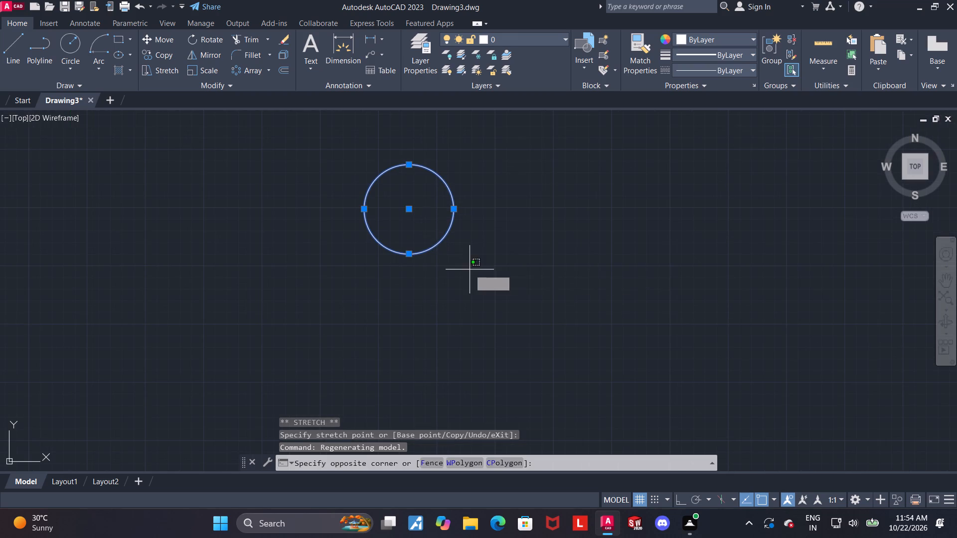
{"action": "key", "text": "Escape"}
{"action": "key", "text": "Escape"}
Load the ISO long-dash dot linetype ACAD_ISO04W100 into the drawing.
{"action": "left_click", "coordinate": [473, 181]}
{"action": "left_click", "coordinate": [473, 161]}
{"action": "left_click", "coordinate": [317, 257]}
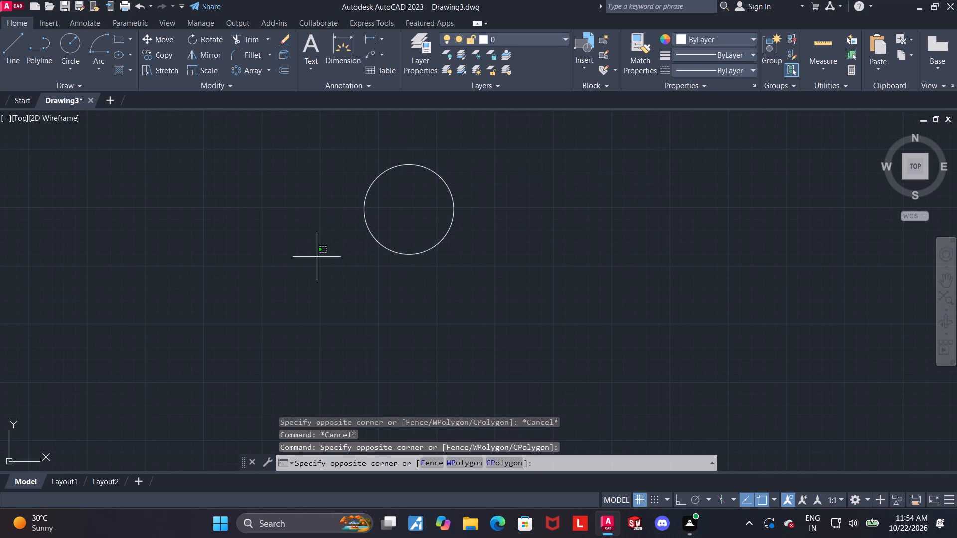
{"action": "left_click", "coordinate": [489, 167]}
{"action": "left_click", "coordinate": [427, 187]}
{"action": "left_click", "coordinate": [464, 169]}
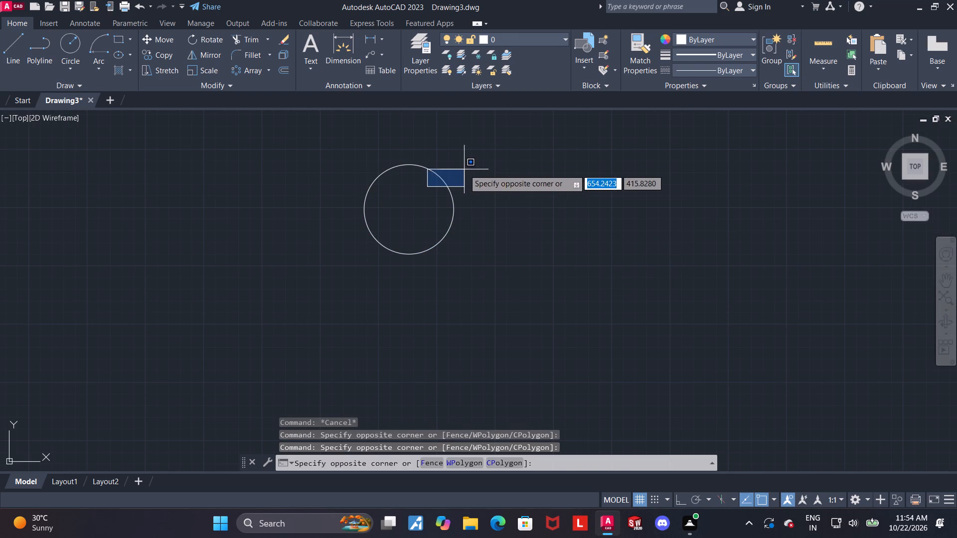
{"action": "left_click", "coordinate": [463, 163]}
{"action": "left_click", "coordinate": [361, 237]}
{"action": "left_click", "coordinate": [686, 71]}
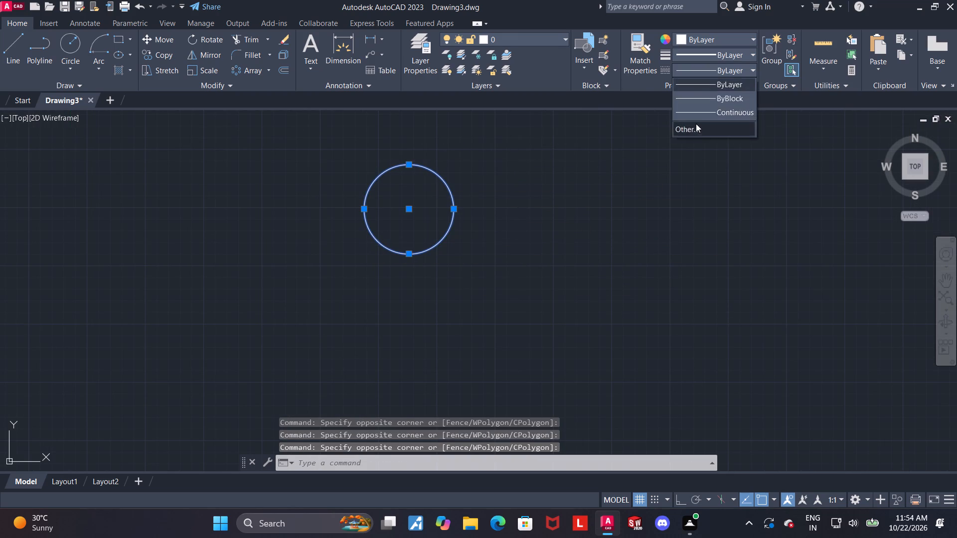
{"action": "left_click", "coordinate": [696, 126]}
{"action": "left_click", "coordinate": [573, 160]}
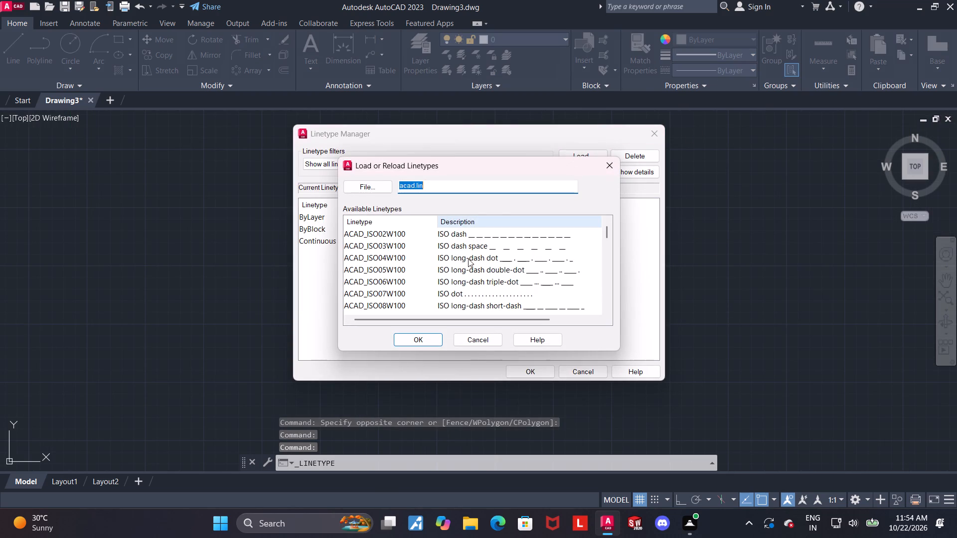
{"action": "double_click", "coordinate": [511, 257]}
{"action": "left_click", "coordinate": [524, 373]}
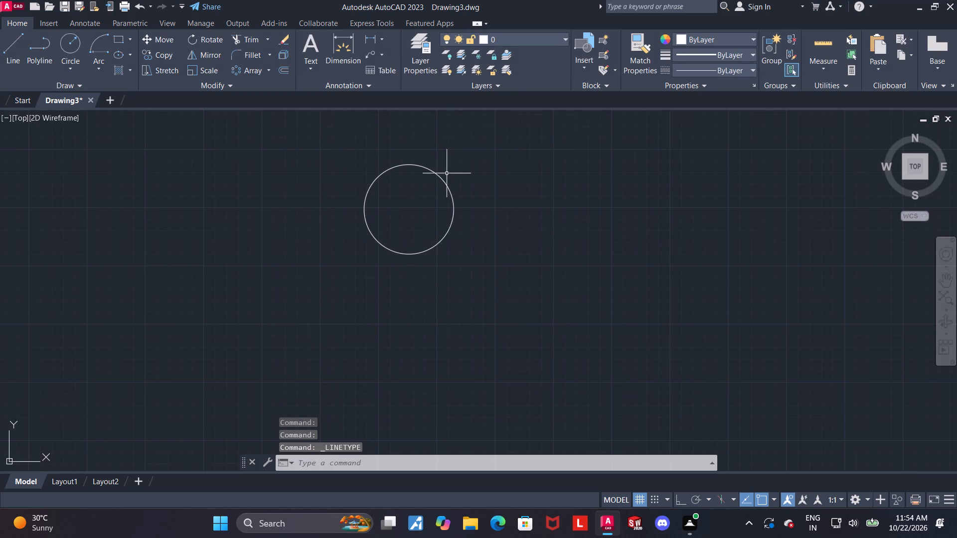
Apply the ACAD_ISO04W100 linetype and the colour Cyan to the radius 48 circle.
{"action": "left_click", "coordinate": [477, 145]}
{"action": "left_click", "coordinate": [313, 278]}
{"action": "left_click", "coordinate": [739, 70]}
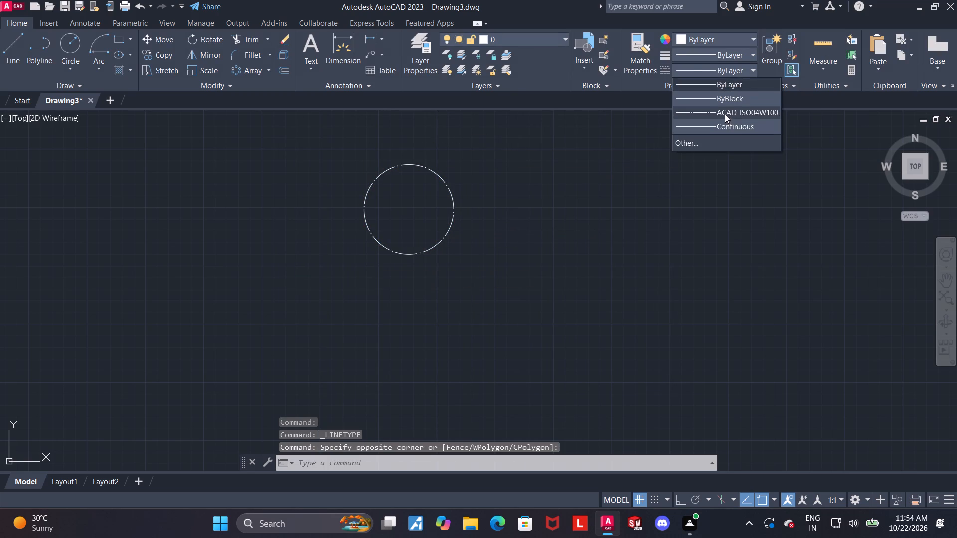
{"action": "left_click", "coordinate": [725, 113]}
{"action": "left_click", "coordinate": [719, 46]}
{"action": "left_click", "coordinate": [717, 161]}
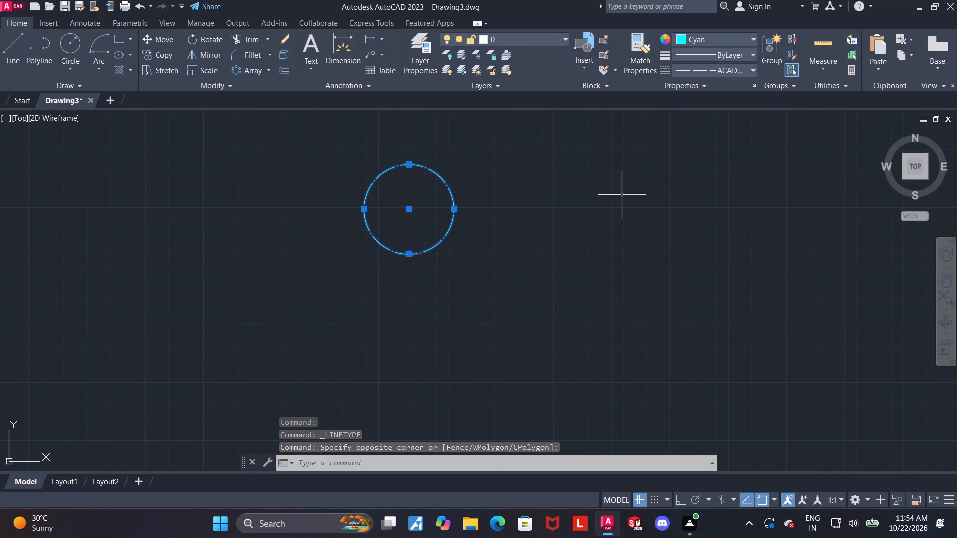
{"action": "key", "text": "Escape"}
Draw a circle of diameter 40 concentric with the cyan circle.
{"action": "middle_click_drag", "start_coordinate": [486, 186], "coordinate": [475, 220]}
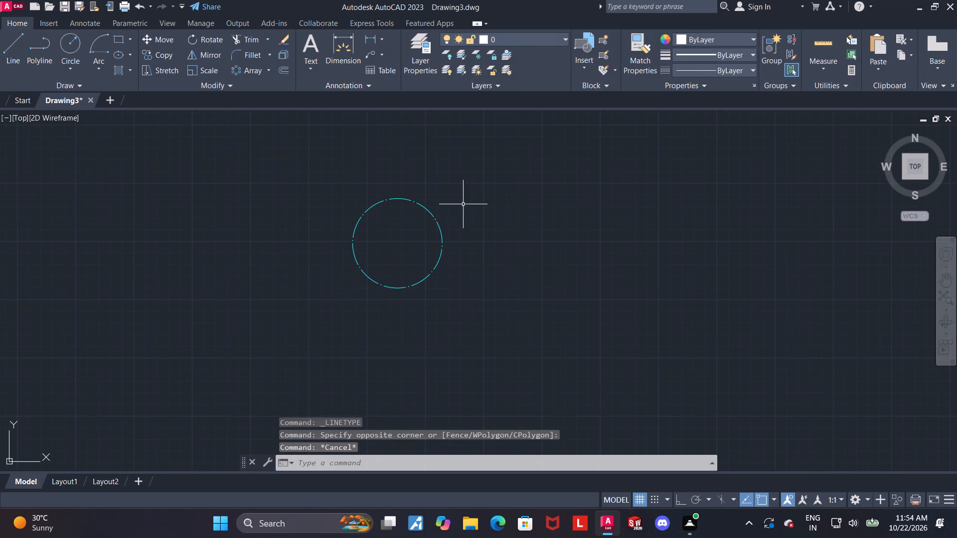
{"action": "scroll", "coordinate": [456, 216], "scroll_direction": "up", "scroll_amount": 1}
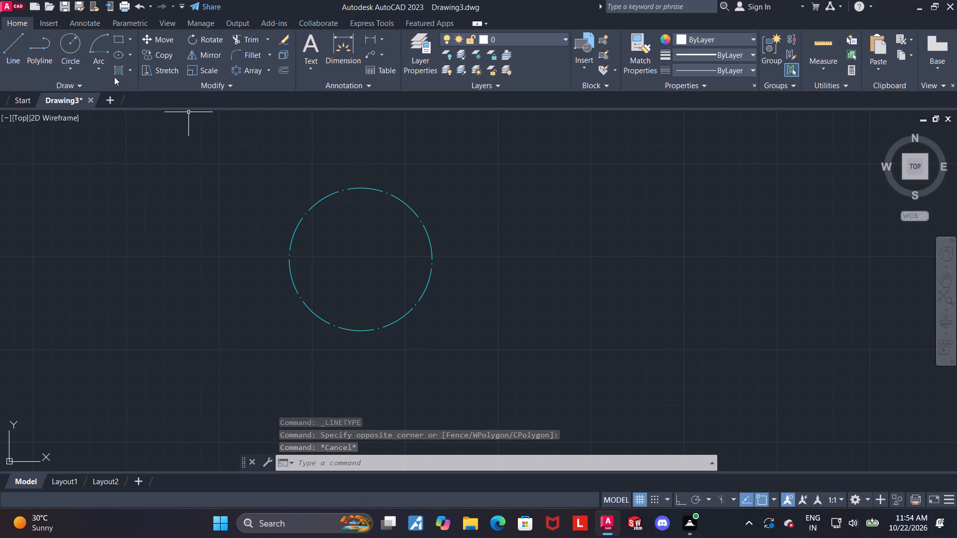
{"action": "left_click", "coordinate": [69, 41]}
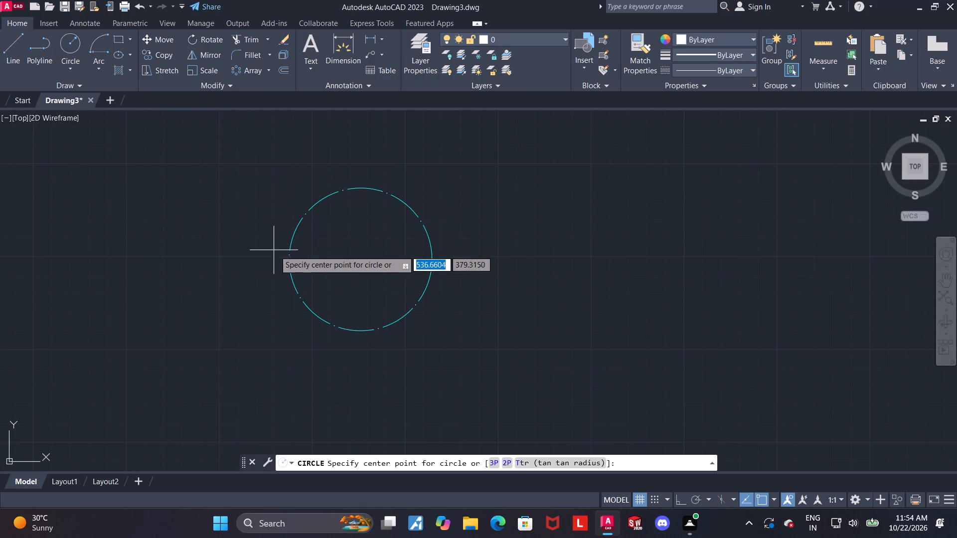
{"action": "left_click", "coordinate": [358, 261]}
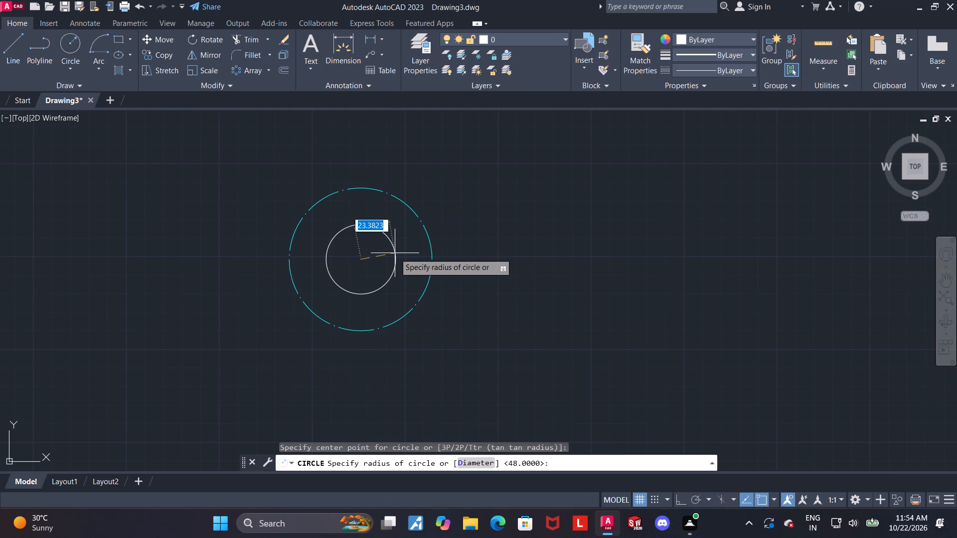
{"action": "key", "text": "d"}
{"action": "key", "text": "Return"}
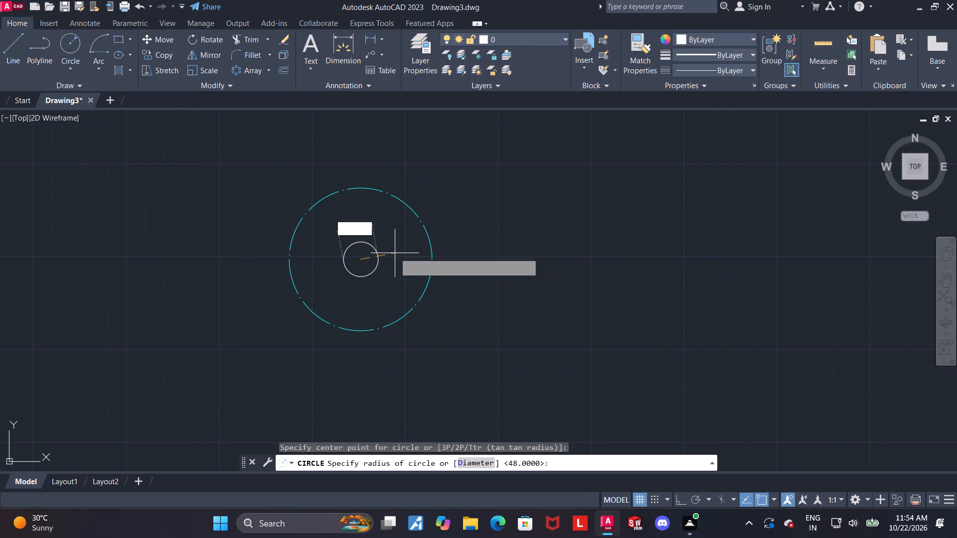
{"action": "type", "text": "40"}
{"action": "key", "text": "Return"}
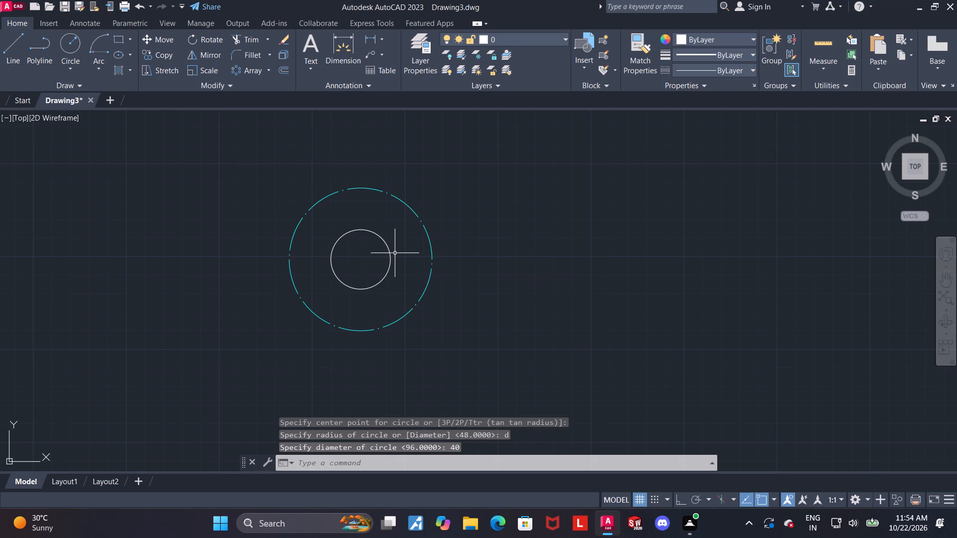
{"action": "key", "text": "Escape"}
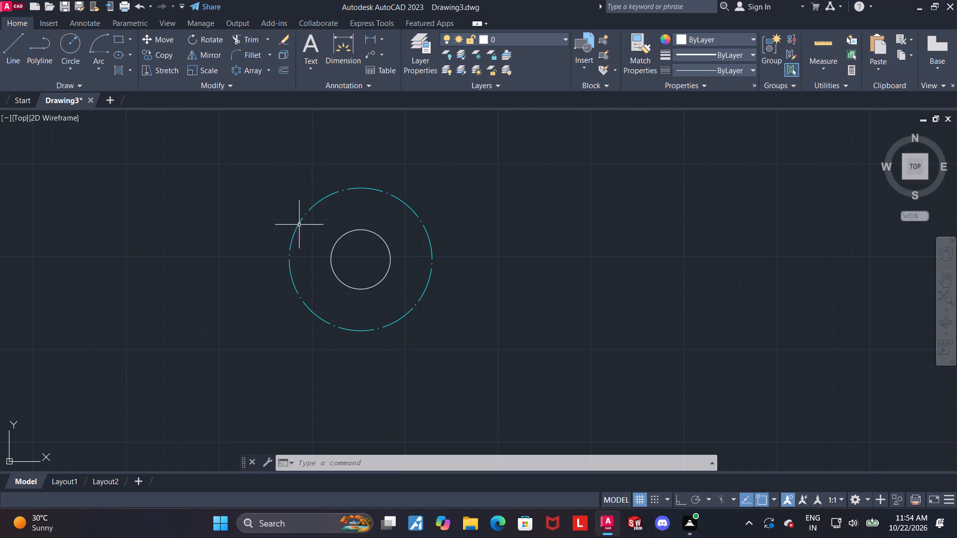
Turn on Ortho and draw a horizontal line 130 long from the circles' centre toward the right.
{"action": "left_click", "coordinate": [9, 41]}
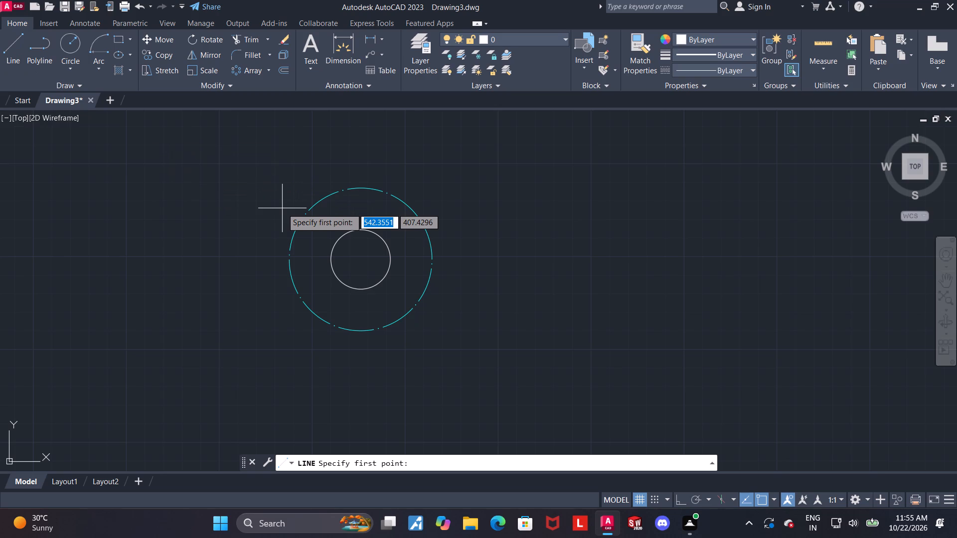
{"action": "key", "text": "Escape"}
{"action": "scroll", "coordinate": [391, 253], "scroll_direction": "down", "scroll_amount": 1}
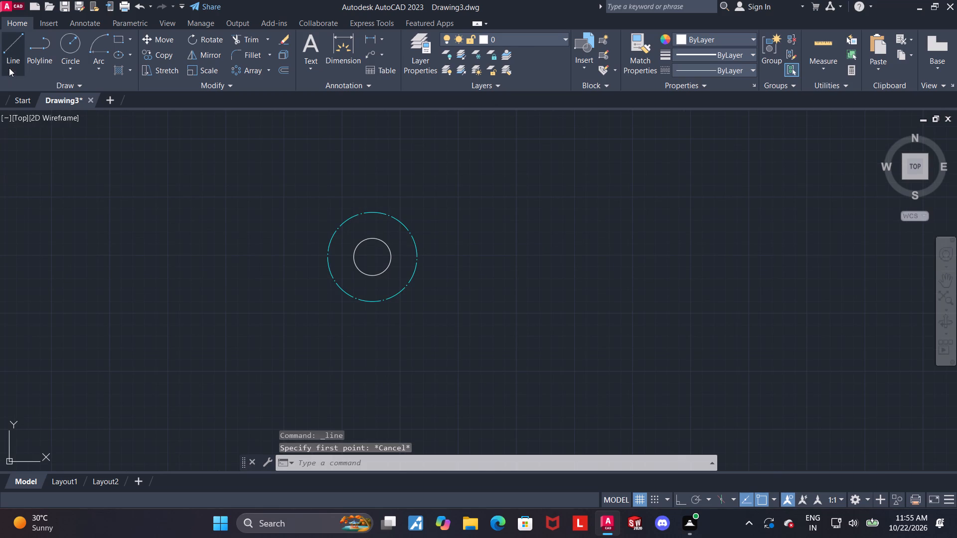
{"action": "left_click", "coordinate": [10, 51]}
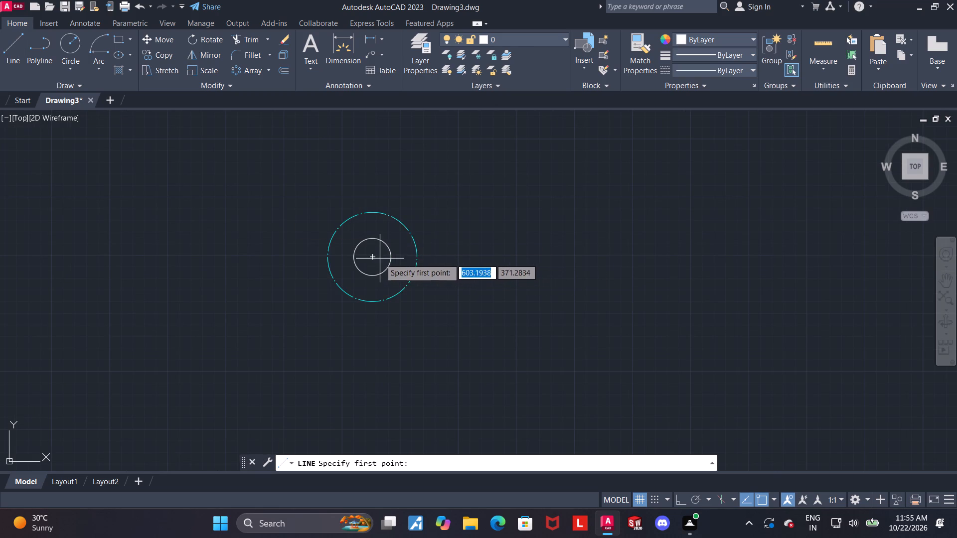
{"action": "left_click", "coordinate": [373, 258]}
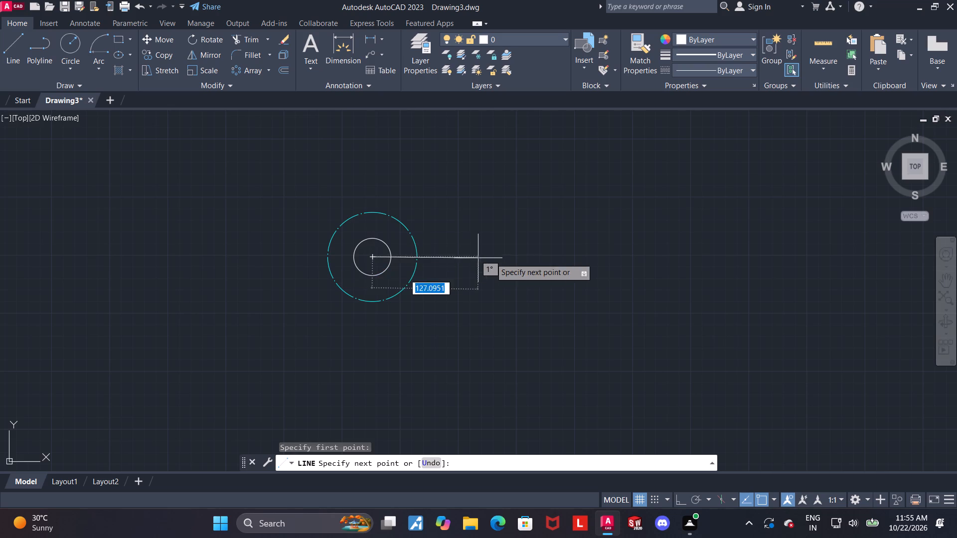
{"action": "key", "text": "F8"}
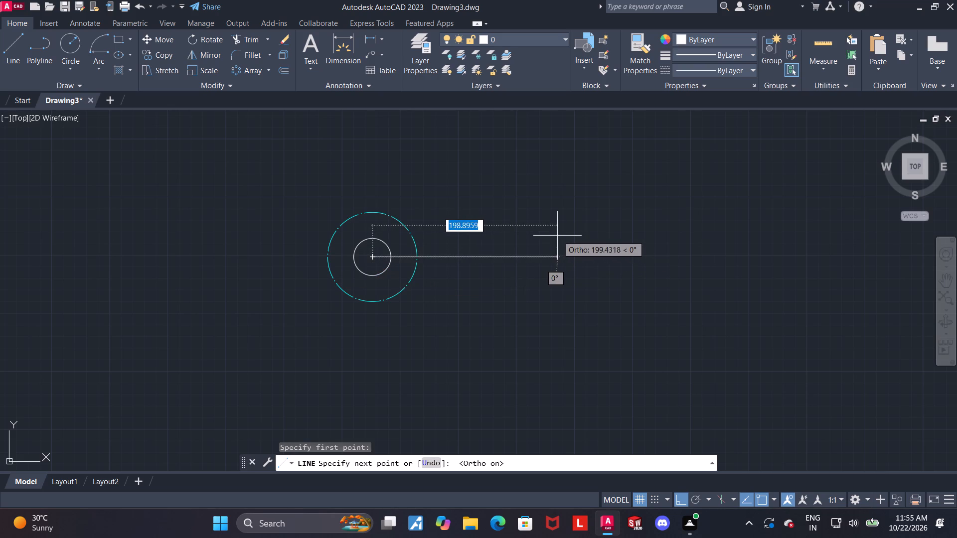
{"action": "type", "text": "130"}
{"action": "key", "text": "Return"}
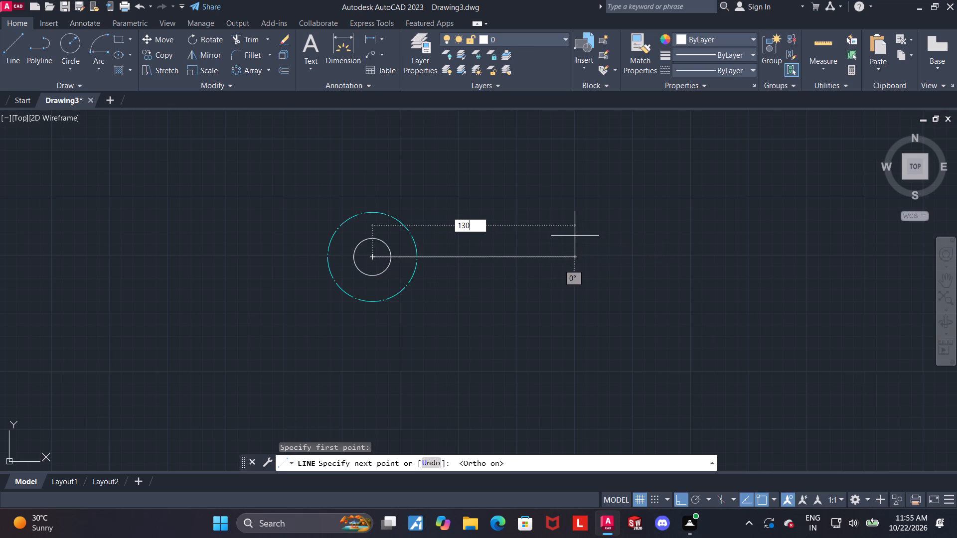
{"action": "key", "text": "Escape"}
Draw a second horizontal line 130 long from the circles' centre toward the left.
{"action": "left_click", "coordinate": [5, 54]}
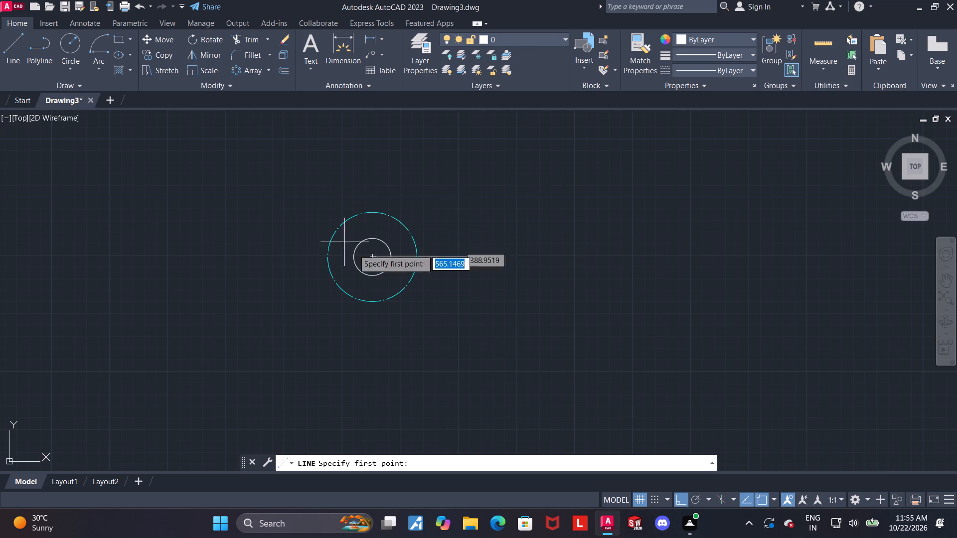
{"action": "scroll", "coordinate": [378, 263], "scroll_direction": "up", "scroll_amount": 3}
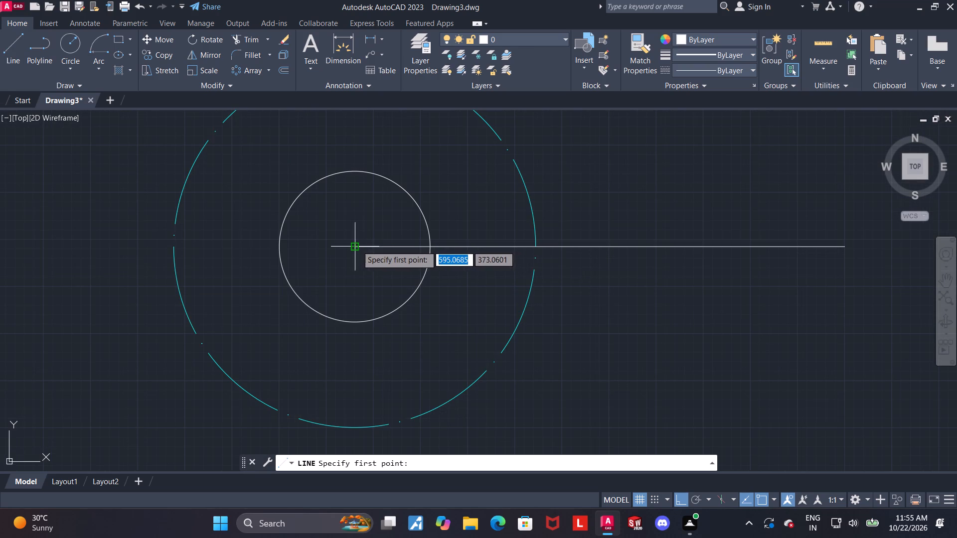
{"action": "left_click", "coordinate": [357, 246]}
{"action": "scroll", "coordinate": [353, 247], "scroll_direction": "down", "scroll_amount": 2}
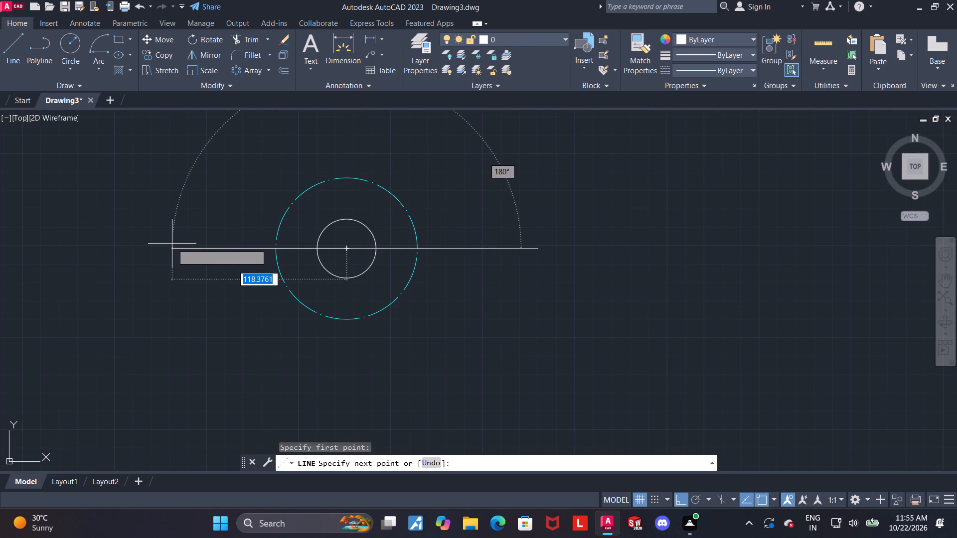
{"action": "type", "text": "130"}
{"action": "key", "text": "Return"}
{"action": "key", "text": "Escape"}
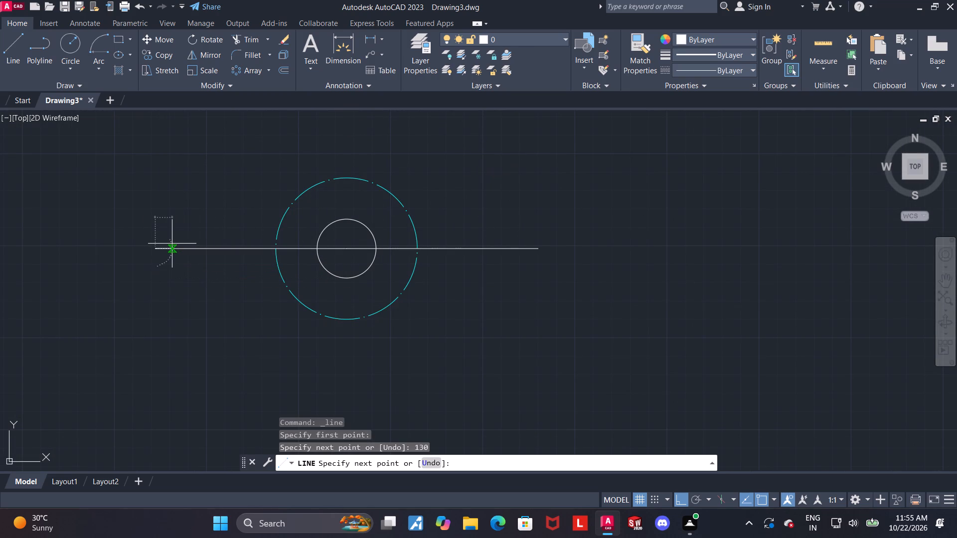
Undo both 130 long horizontal lines drawn from the circles' centre.
{"action": "scroll", "coordinate": [234, 253], "scroll_direction": "down", "scroll_amount": 1}
{"action": "middle_click_drag", "start_coordinate": [235, 249], "coordinate": [224, 285]}
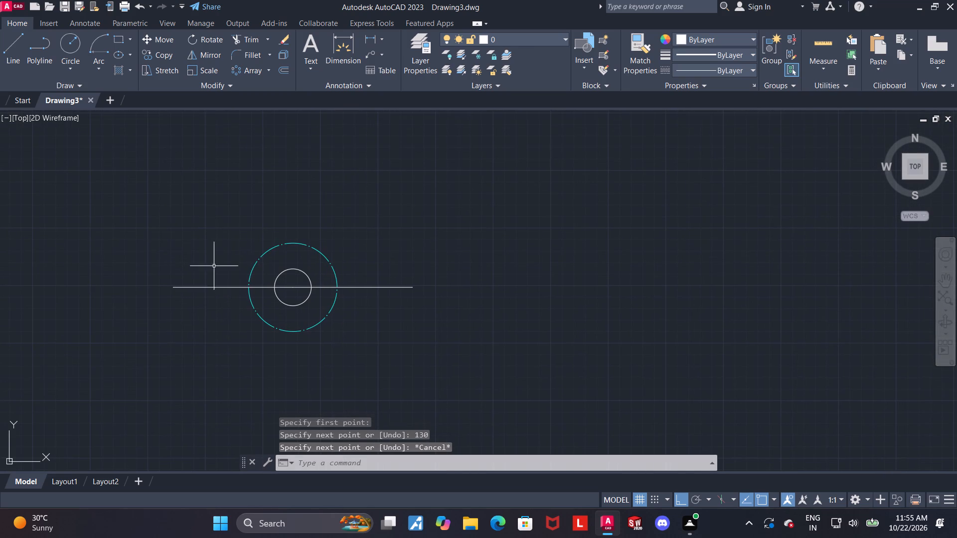
{"action": "key", "text": "ctrl+z"}
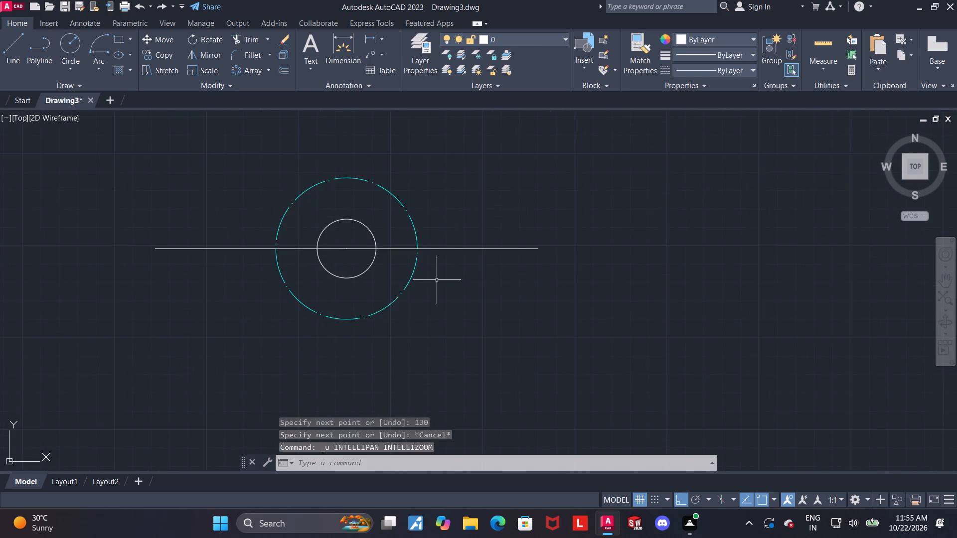
{"action": "key", "text": "ctrl+z"}
{"action": "key", "text": "ctrl+z"}
{"action": "key", "text": "Escape"}
Turn on Ortho and draw a horizontal line 100 long from the circles' centre toward the right.
{"action": "left_click", "coordinate": [10, 43]}
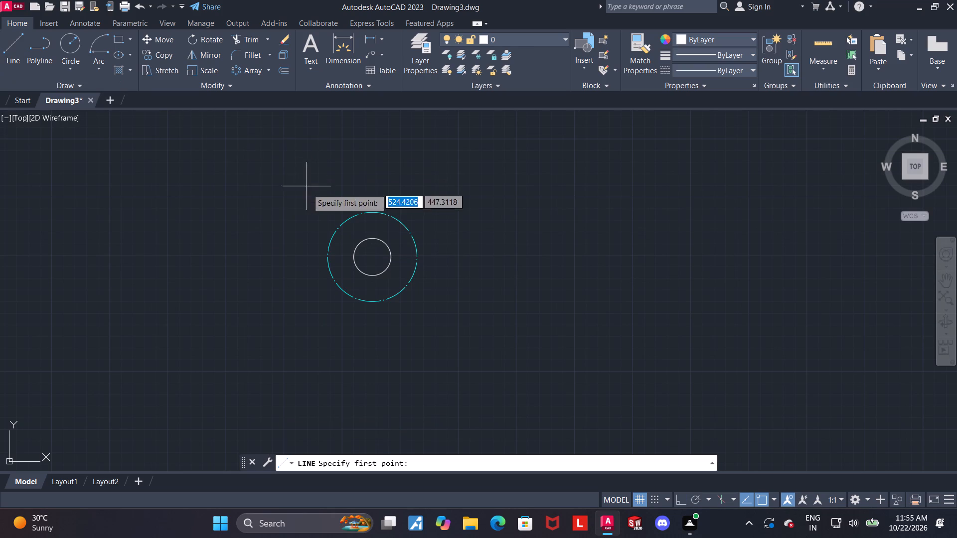
{"action": "scroll", "coordinate": [375, 213], "scroll_direction": "up", "scroll_amount": 2}
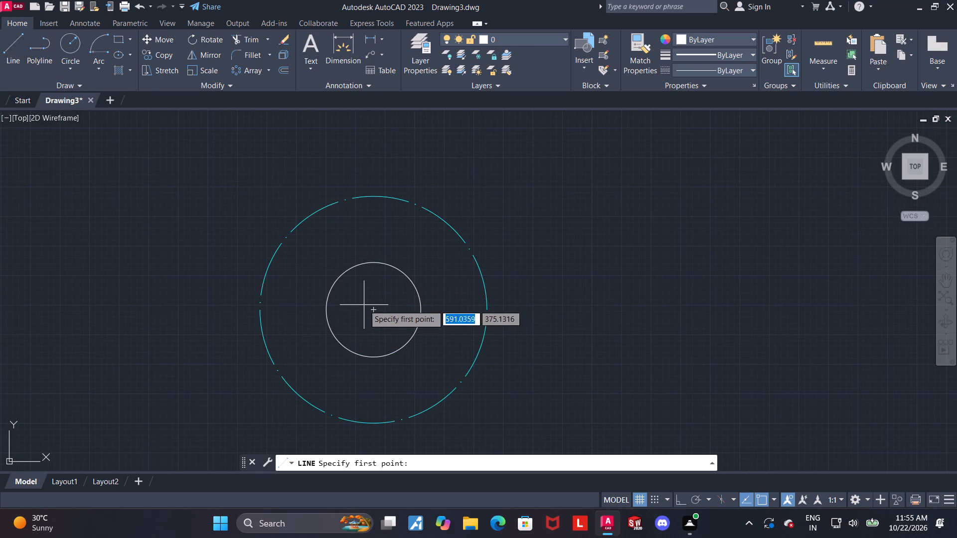
{"action": "left_click", "coordinate": [373, 311]}
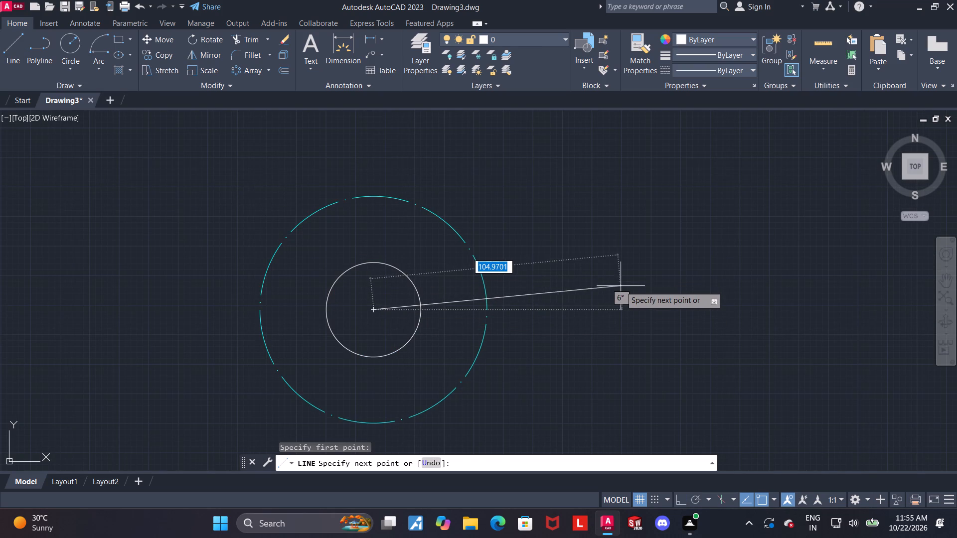
{"action": "key", "text": "F8"}
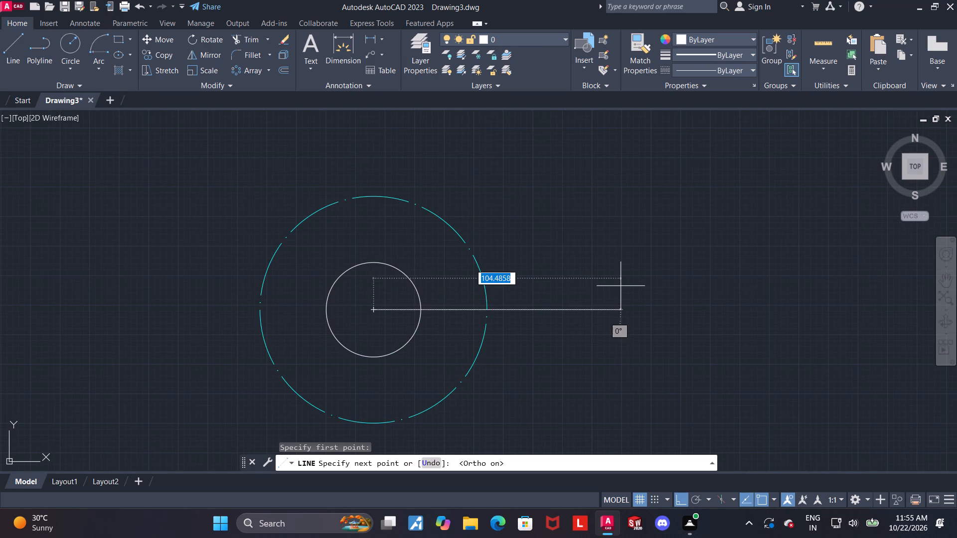
{"action": "type", "text": "100"}
{"action": "key", "text": "Return"}
{"action": "key", "text": "Escape"}
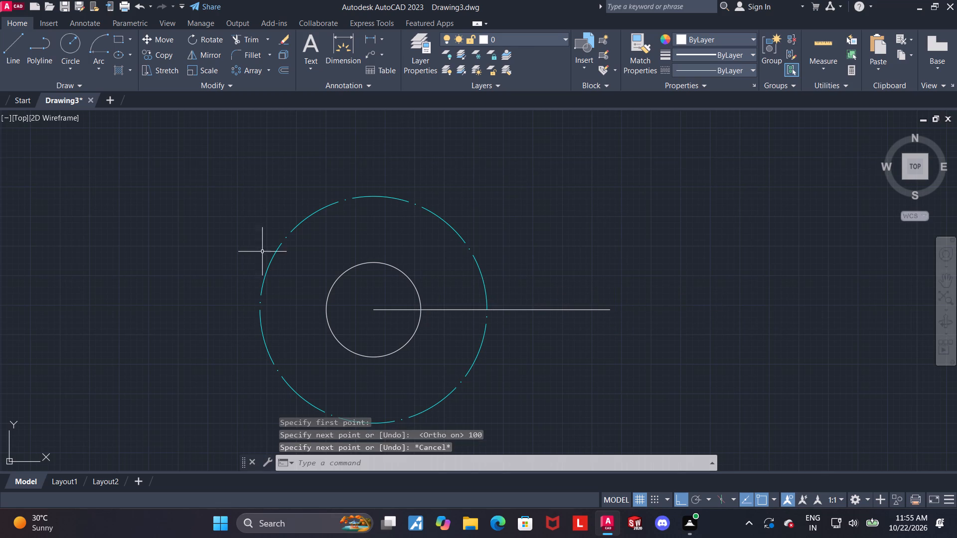
Draw a second horizontal line 100 long from the circles' centre toward the left.
{"action": "left_click", "coordinate": [11, 43]}
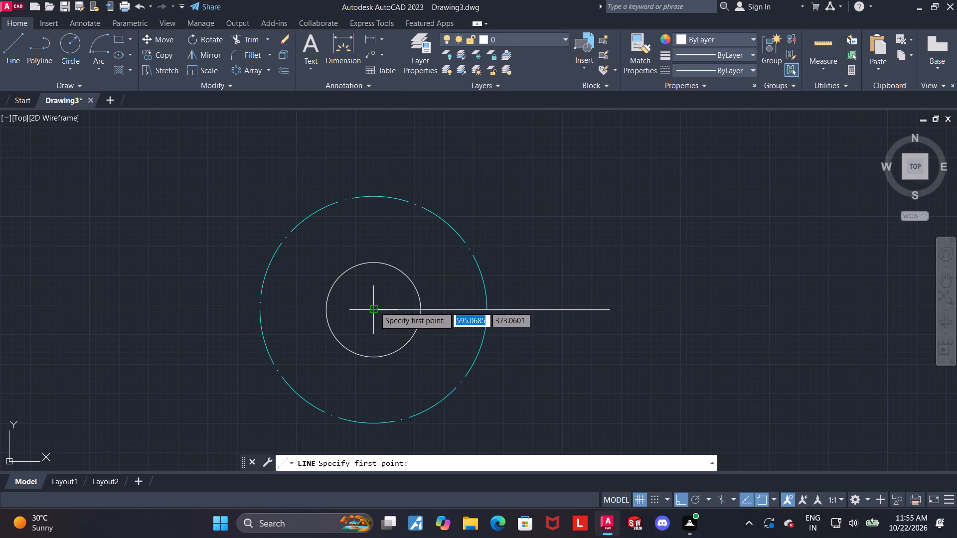
{"action": "left_click", "coordinate": [374, 309]}
{"action": "type", "text": "19"}
{"action": "key", "text": "BackSpace"}
{"action": "type", "text": "00"}
{"action": "key", "text": "Return"}
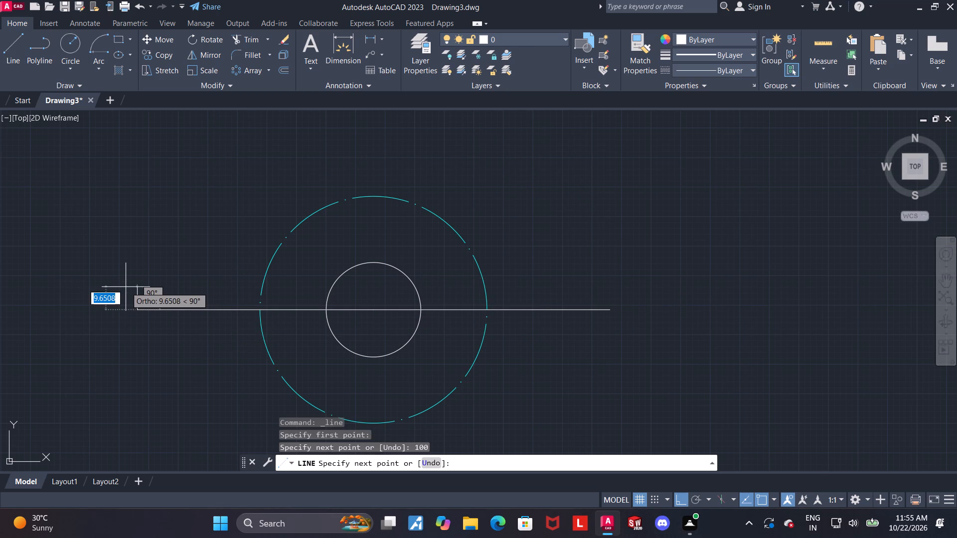
{"action": "key", "text": "Escape"}
Draw a circle of radius 30 centred on the left end of the horizontal centreline.
{"action": "scroll", "coordinate": [226, 283], "scroll_direction": "down", "scroll_amount": 2}
{"action": "scroll", "coordinate": [218, 329], "scroll_direction": "up", "scroll_amount": 1}
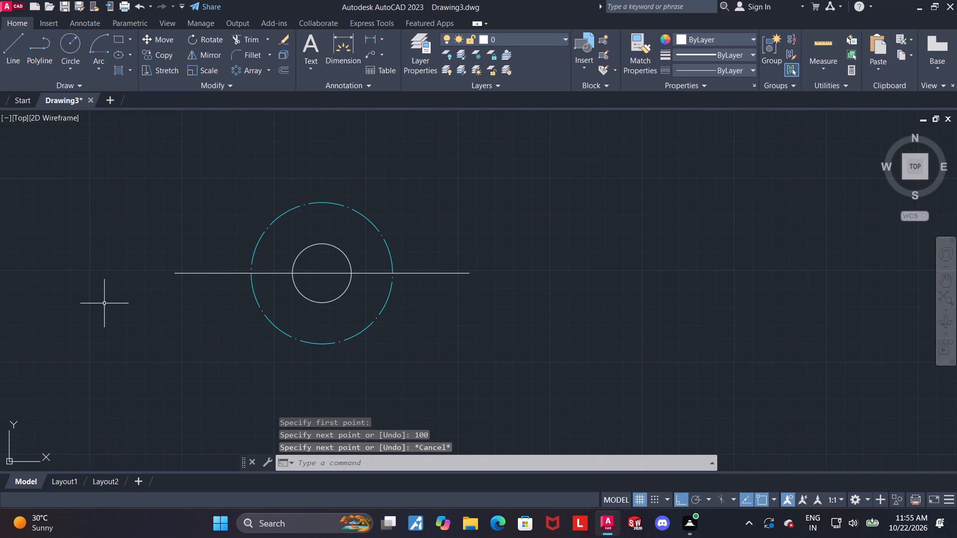
{"action": "left_click", "coordinate": [74, 51]}
{"action": "scroll", "coordinate": [170, 227], "scroll_direction": "up", "scroll_amount": 1}
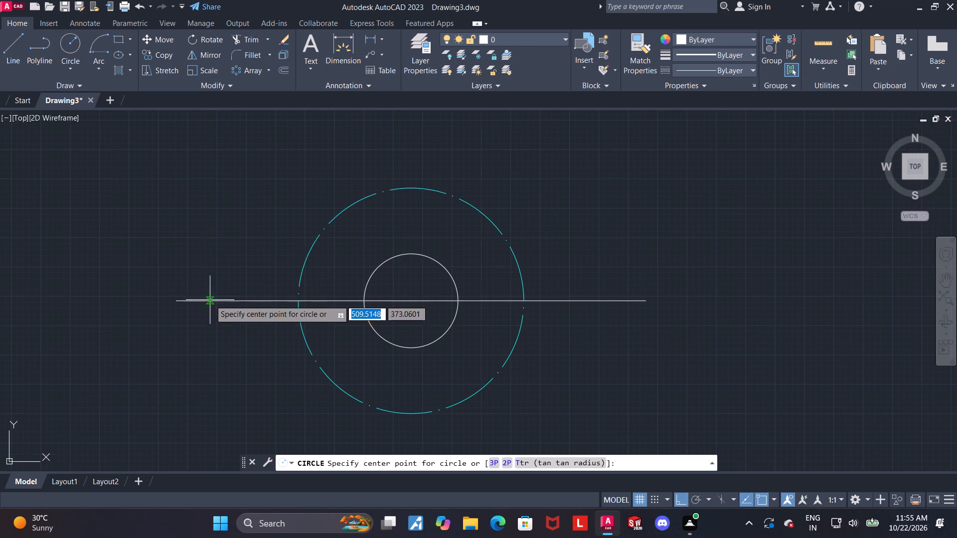
{"action": "left_click", "coordinate": [179, 302]}
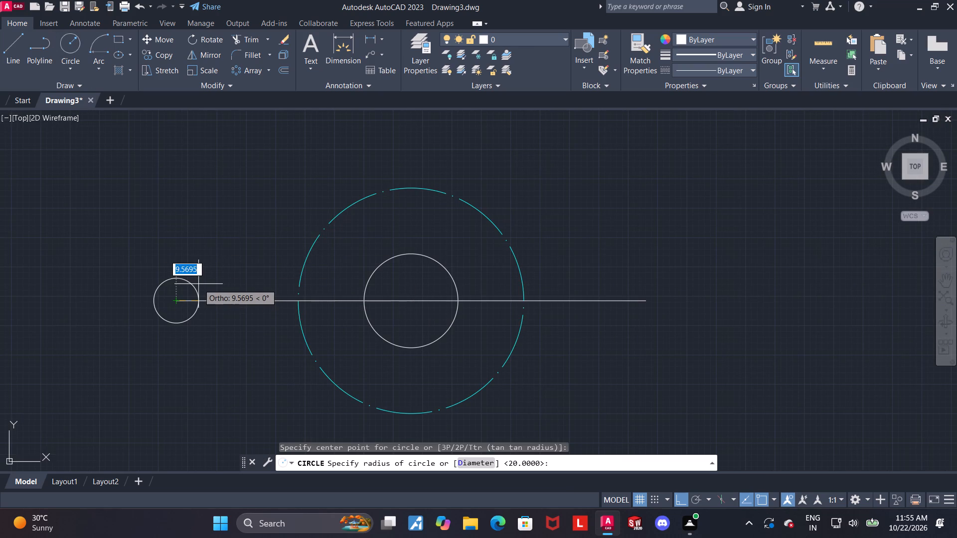
{"action": "type", "text": "30"}
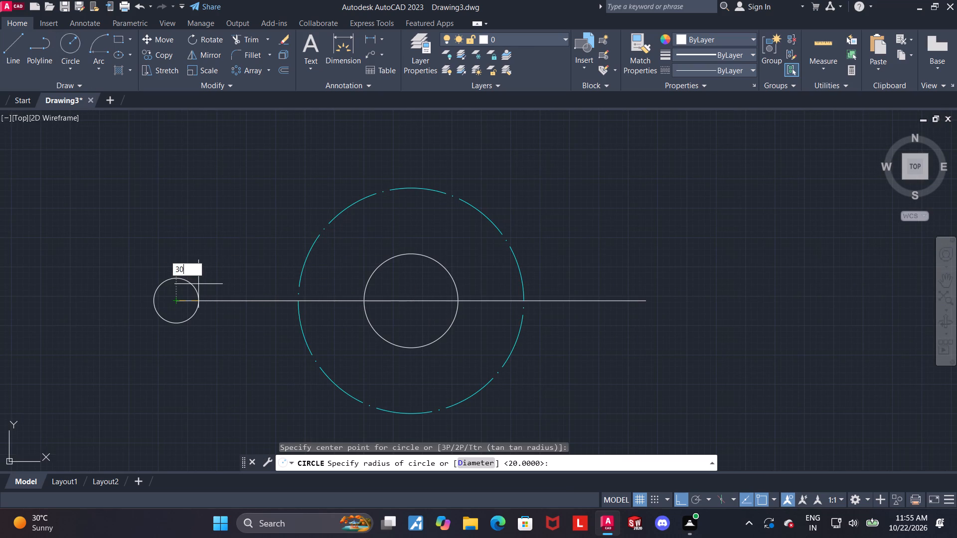
{"action": "key", "text": "Return"}
{"action": "key", "text": "Escape"}
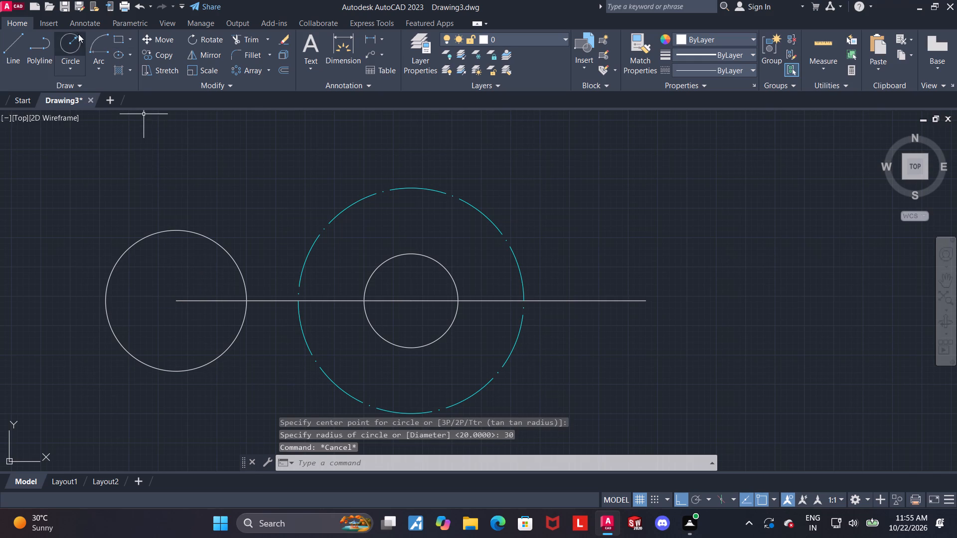
Draw a circle of radius 30 centred on the right end of the horizontal centreline.
{"action": "left_click", "coordinate": [73, 40]}
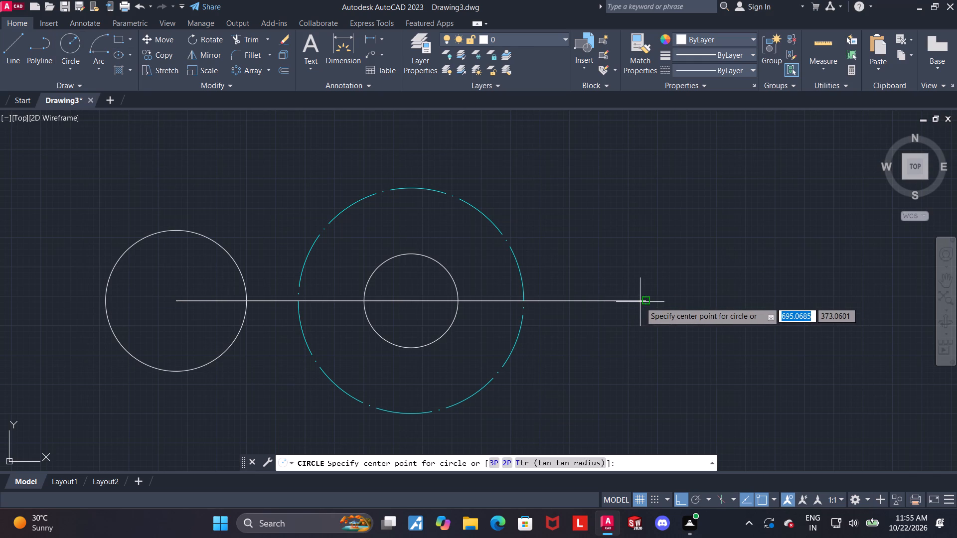
{"action": "left_click", "coordinate": [645, 300]}
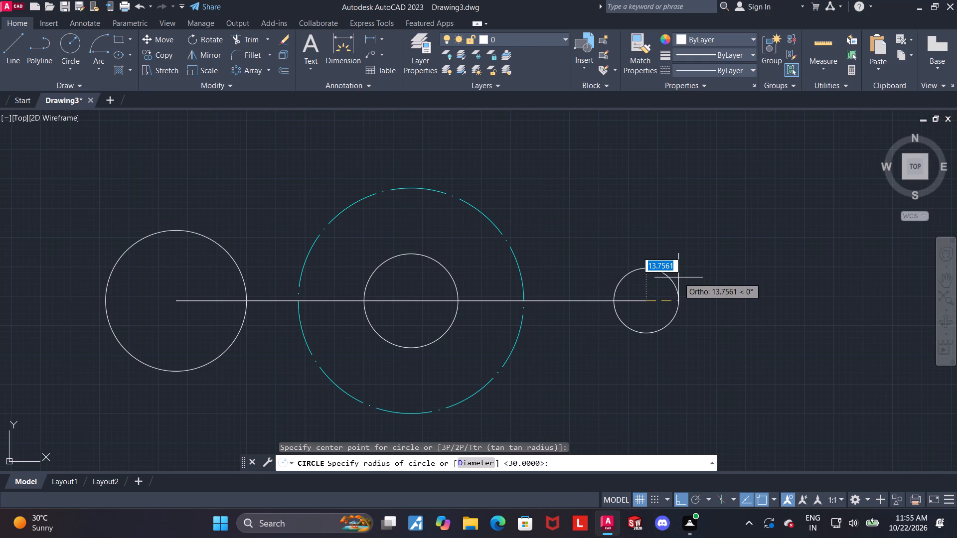
{"action": "type", "text": "30"}
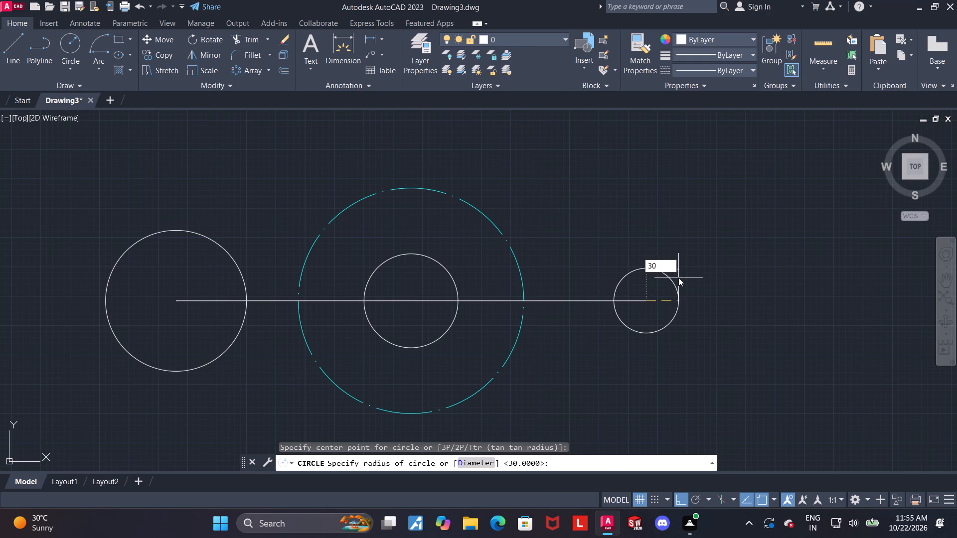
{"action": "key", "text": "Return"}
{"action": "key", "text": "Escape"}
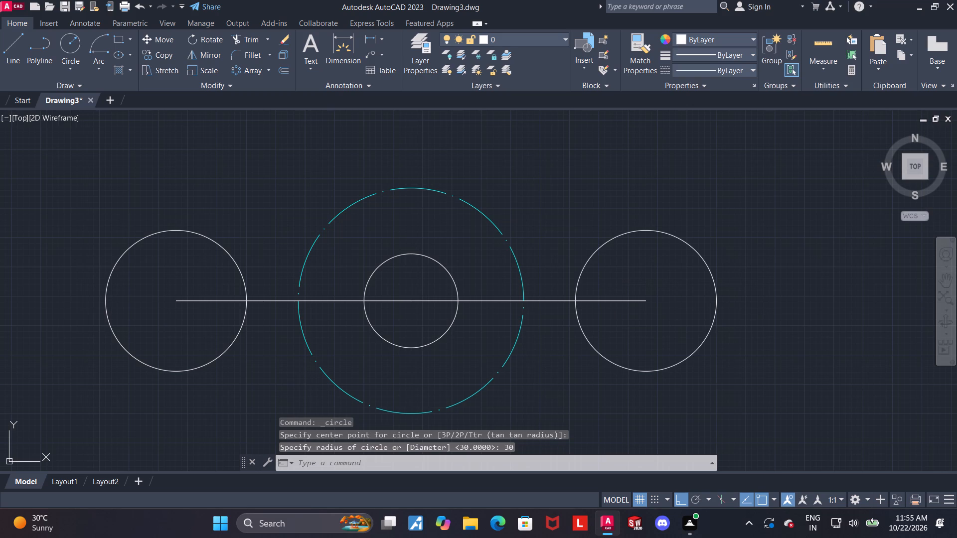
Draw a circle of diameter 30 concentric with the left radius 30 circle.
{"action": "left_click", "coordinate": [65, 44]}
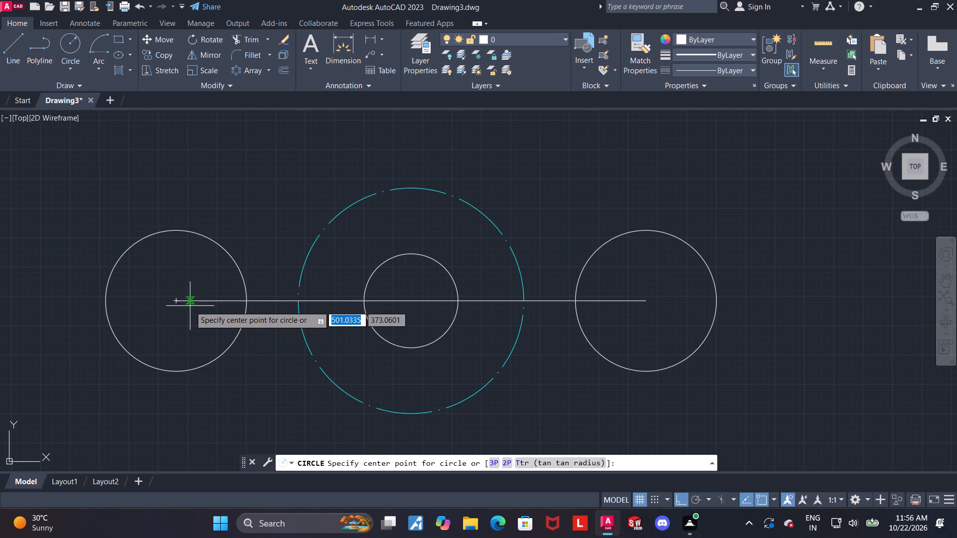
{"action": "left_click", "coordinate": [177, 302]}
{"action": "key", "text": "d"}
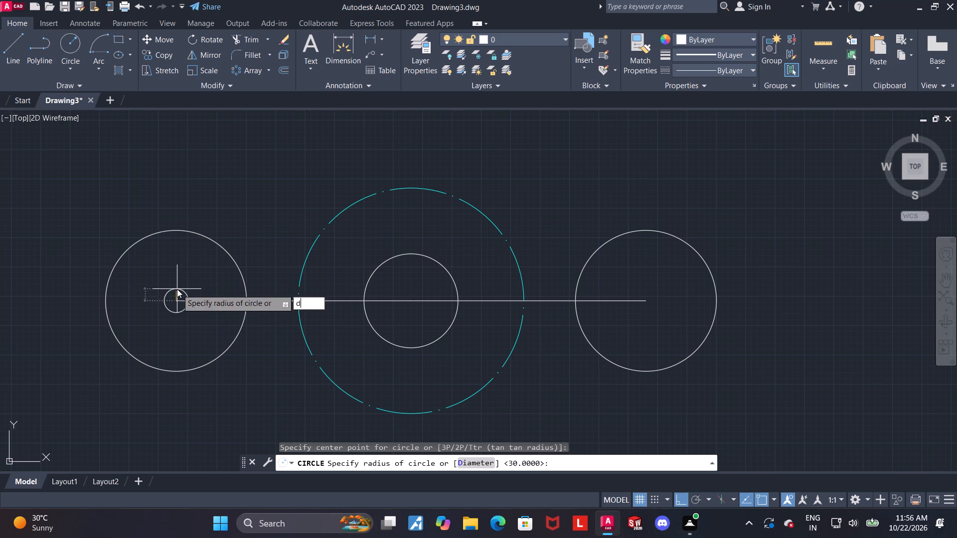
{"action": "key", "text": "Return"}
{"action": "type", "text": "30"}
{"action": "key", "text": "Return"}
{"action": "key", "text": "Escape"}
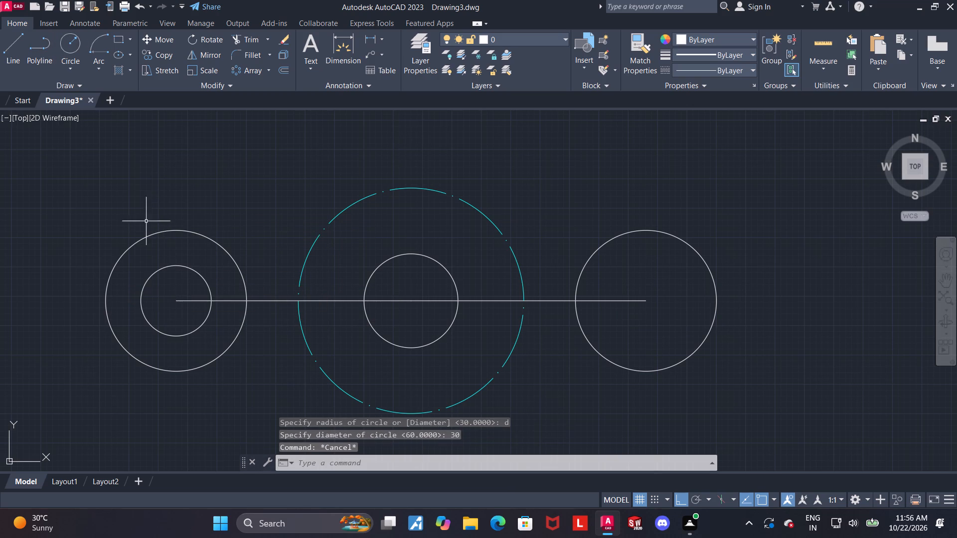
Draw a circle of diameter 30 concentric with the right radius 30 circle.
{"action": "left_click", "coordinate": [71, 33]}
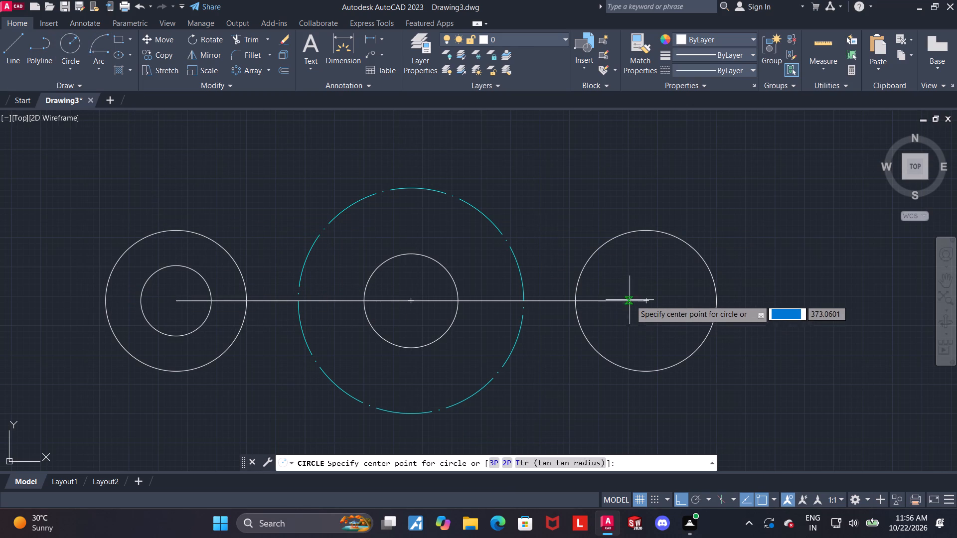
{"action": "left_click", "coordinate": [645, 302]}
{"action": "key", "text": "d"}
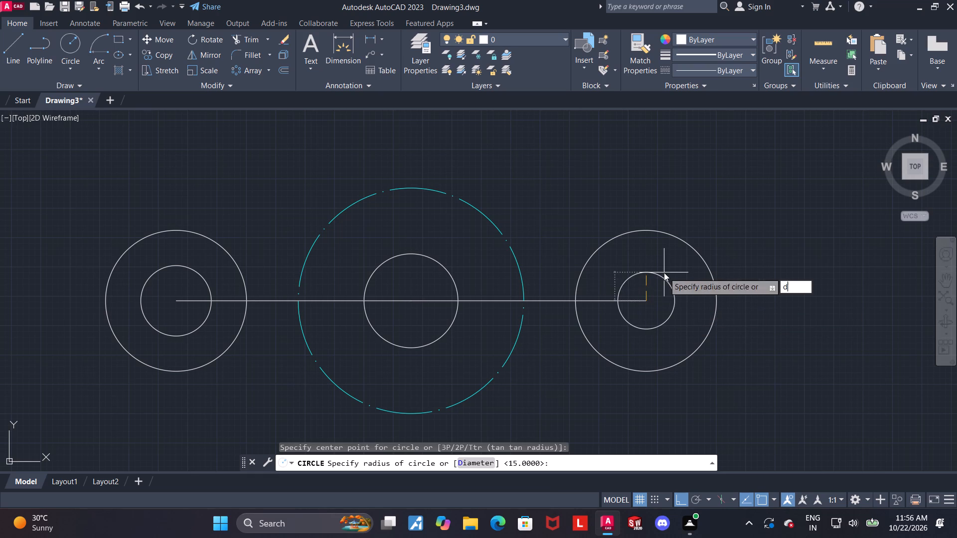
{"action": "key", "text": "Return"}
{"action": "type", "text": "30"}
{"action": "key", "text": "Return"}
{"action": "key", "text": "Escape"}
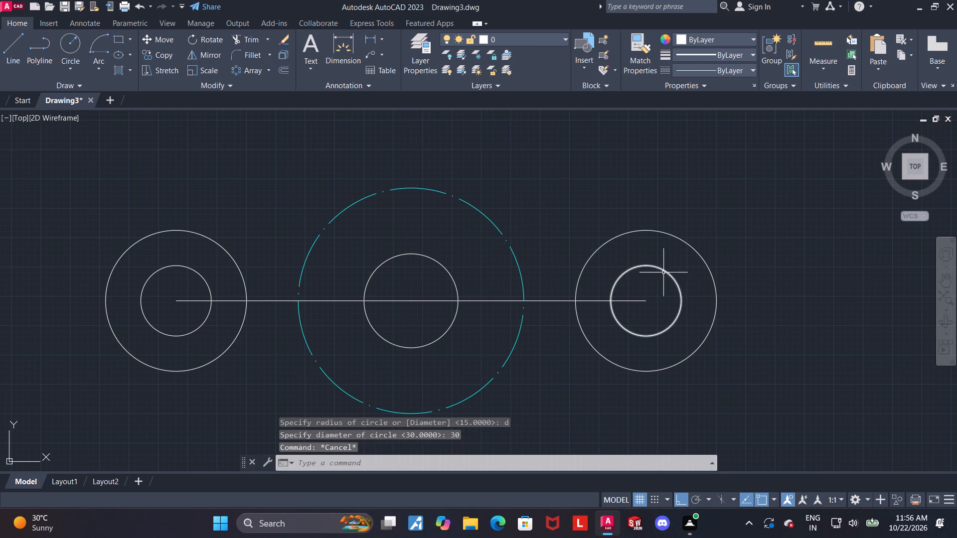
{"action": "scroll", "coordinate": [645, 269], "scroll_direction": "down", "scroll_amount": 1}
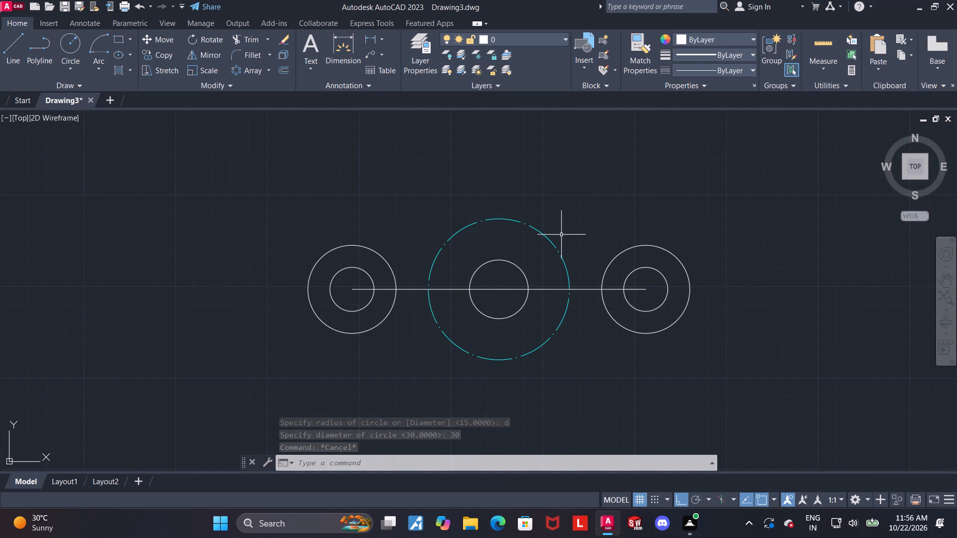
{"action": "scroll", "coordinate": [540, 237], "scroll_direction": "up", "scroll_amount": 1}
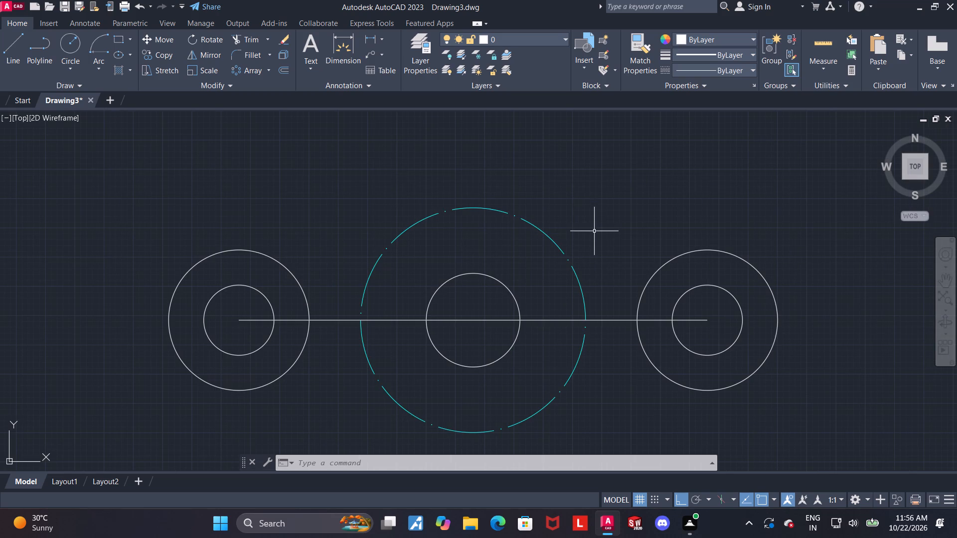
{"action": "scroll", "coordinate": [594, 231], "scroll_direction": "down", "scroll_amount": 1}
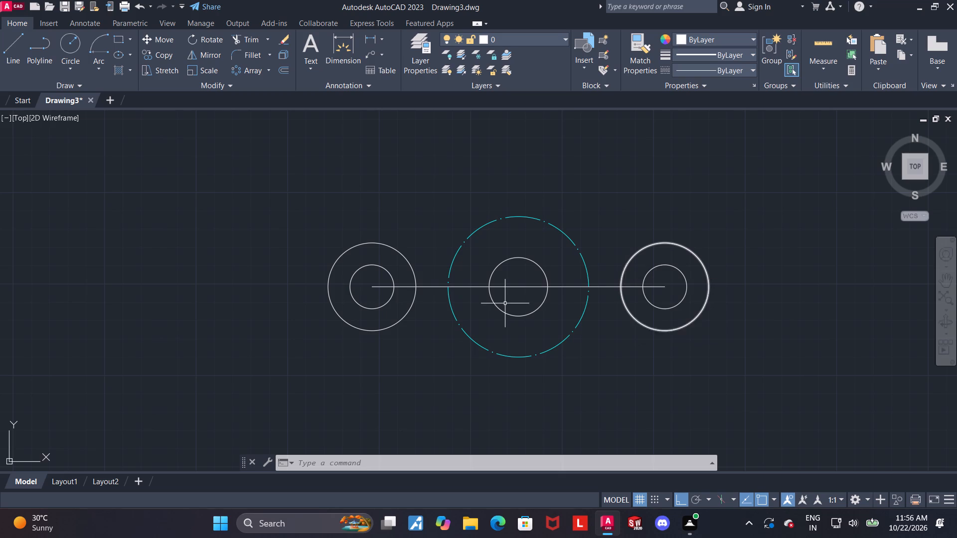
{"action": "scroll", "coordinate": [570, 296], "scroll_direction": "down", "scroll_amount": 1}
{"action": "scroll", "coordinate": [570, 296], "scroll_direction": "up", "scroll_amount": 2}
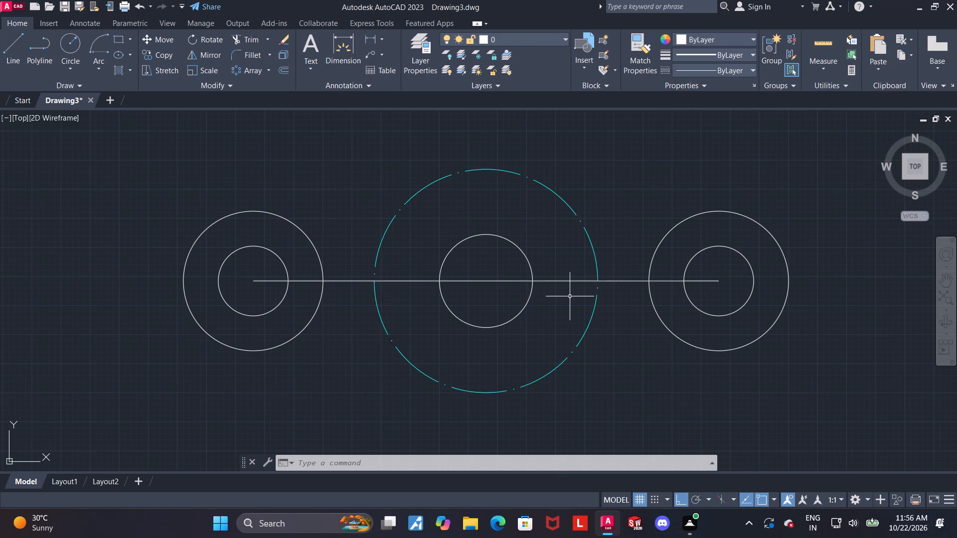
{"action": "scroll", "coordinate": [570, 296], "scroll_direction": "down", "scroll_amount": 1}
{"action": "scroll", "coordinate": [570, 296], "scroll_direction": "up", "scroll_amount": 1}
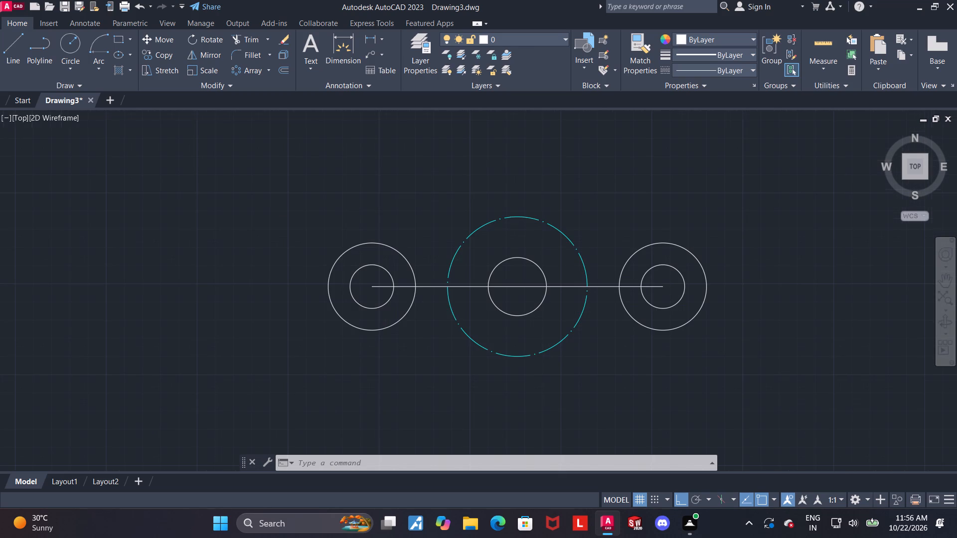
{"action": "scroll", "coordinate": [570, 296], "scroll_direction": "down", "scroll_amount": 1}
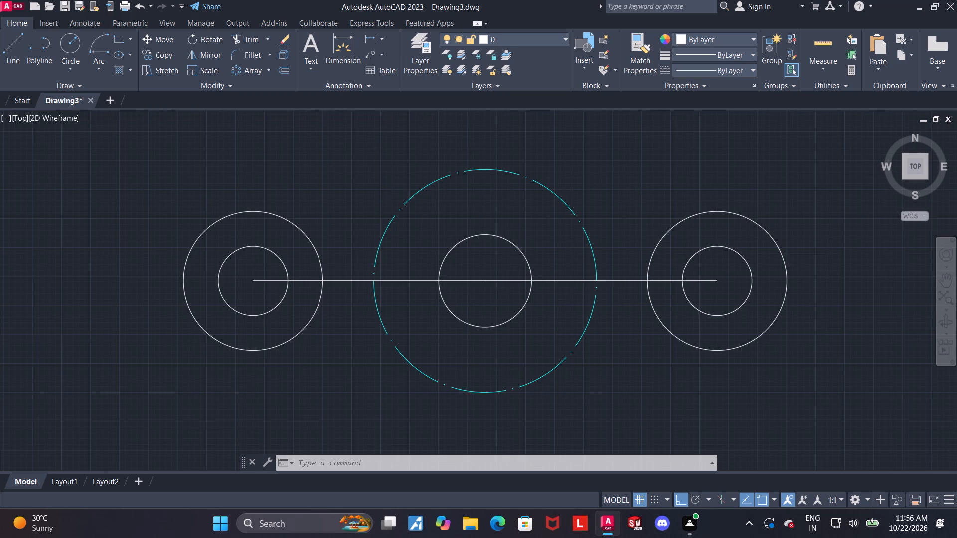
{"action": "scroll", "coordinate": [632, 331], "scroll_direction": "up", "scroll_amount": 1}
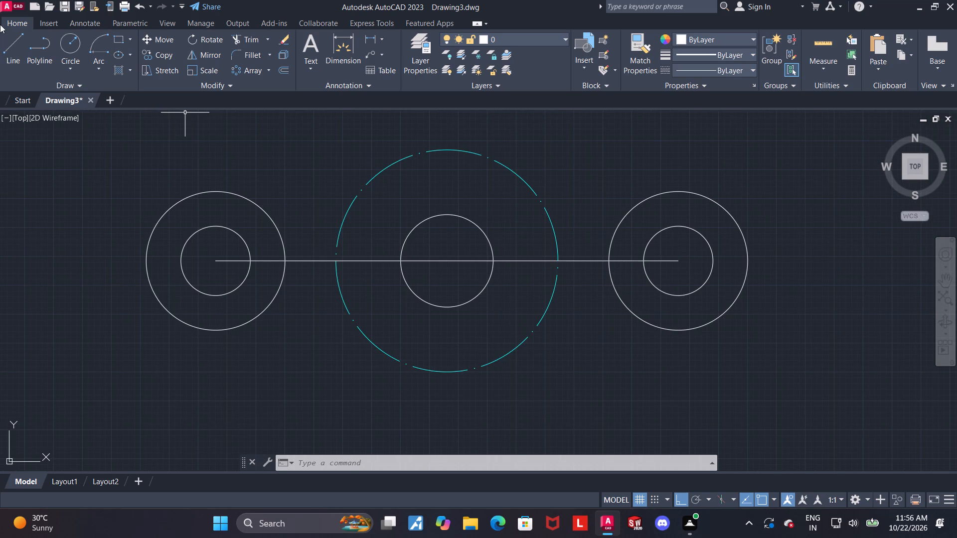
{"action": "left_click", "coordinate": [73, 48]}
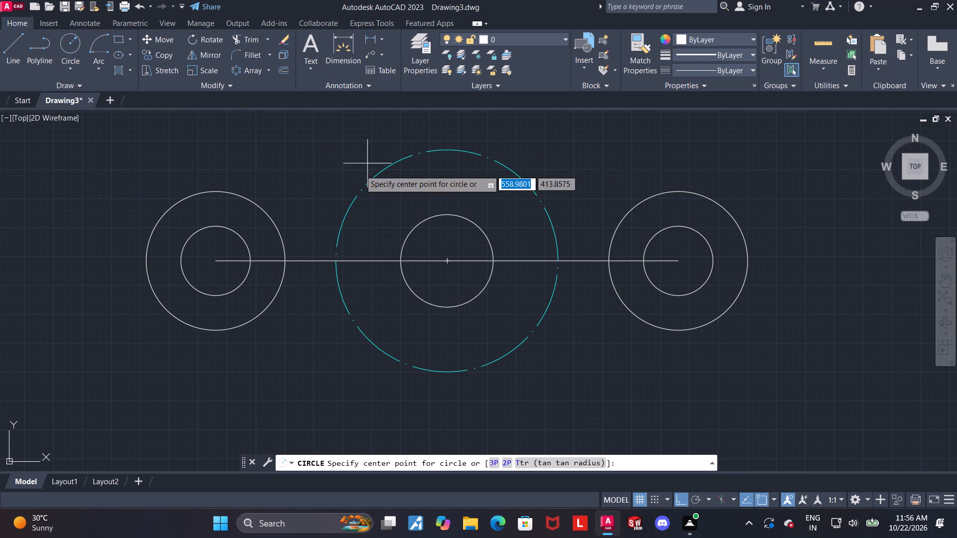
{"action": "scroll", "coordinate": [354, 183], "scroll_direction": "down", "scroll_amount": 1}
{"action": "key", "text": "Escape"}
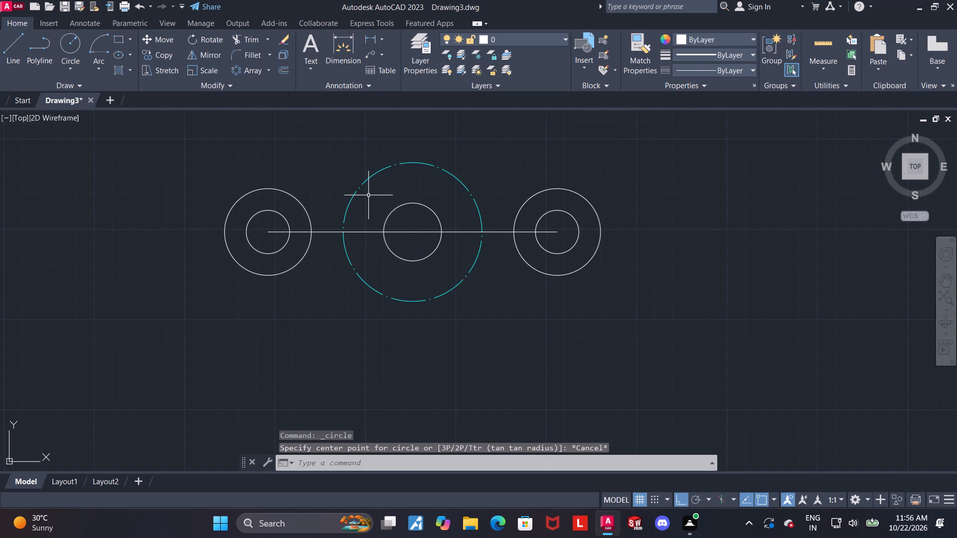
Draw connected lines from the central circle's centre, 34 to the left along the centreline and 34 straight down.
{"action": "scroll", "coordinate": [368, 195], "scroll_direction": "up", "scroll_amount": 1}
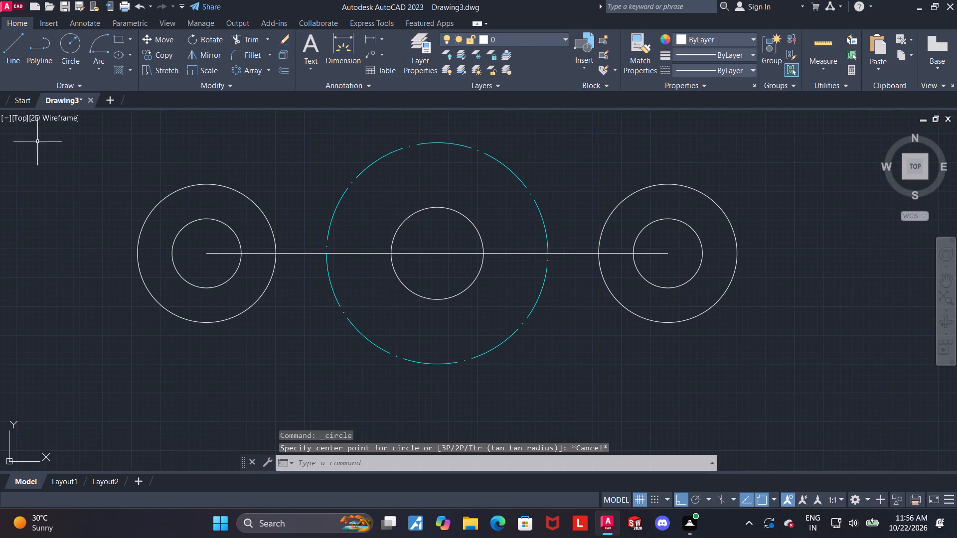
{"action": "left_click", "coordinate": [8, 55]}
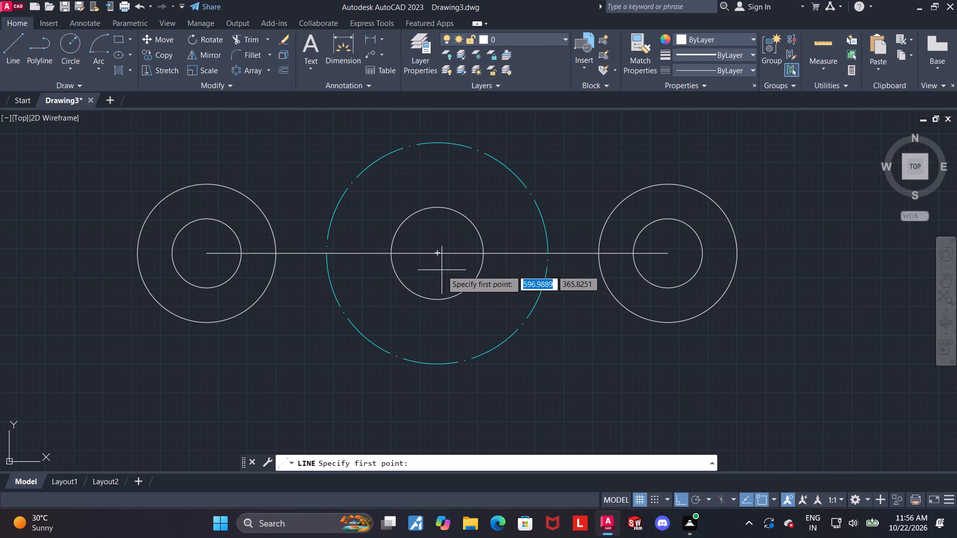
{"action": "left_click", "coordinate": [437, 254]}
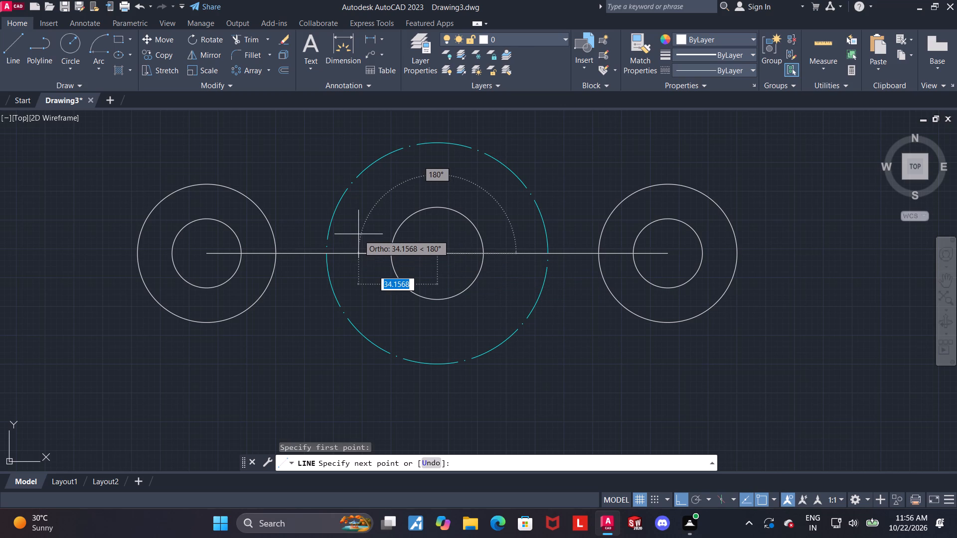
{"action": "type", "text": "34"}
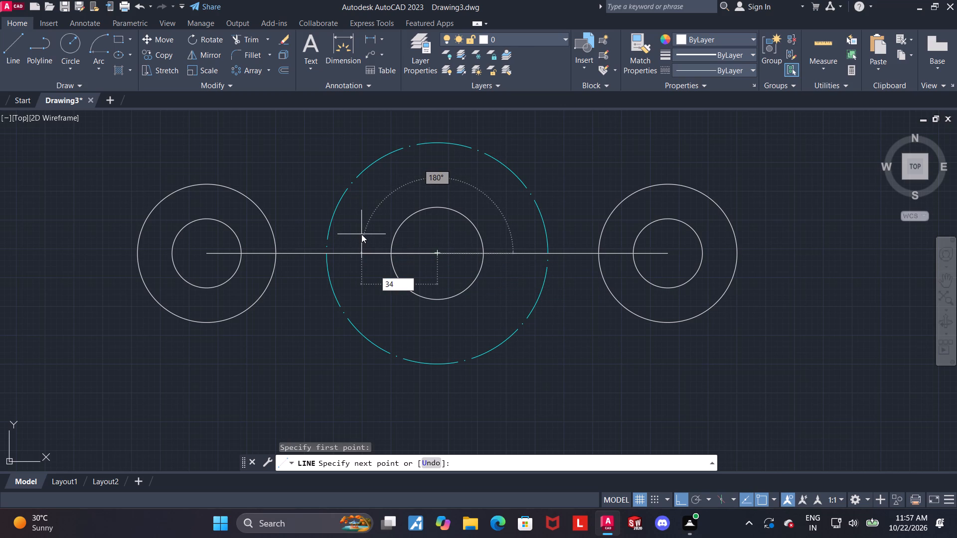
{"action": "key", "text": "Return"}
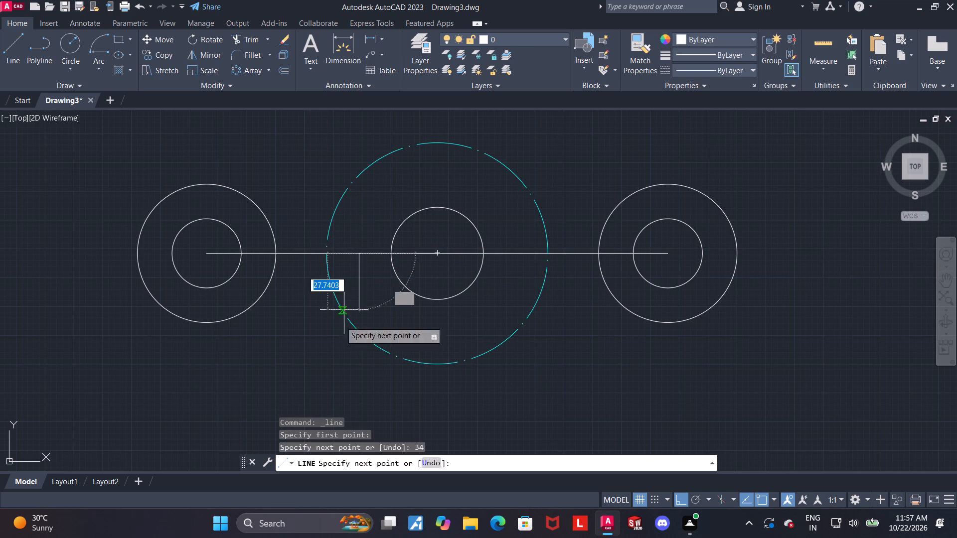
{"action": "scroll", "coordinate": [334, 368], "scroll_direction": "up", "scroll_amount": 1}
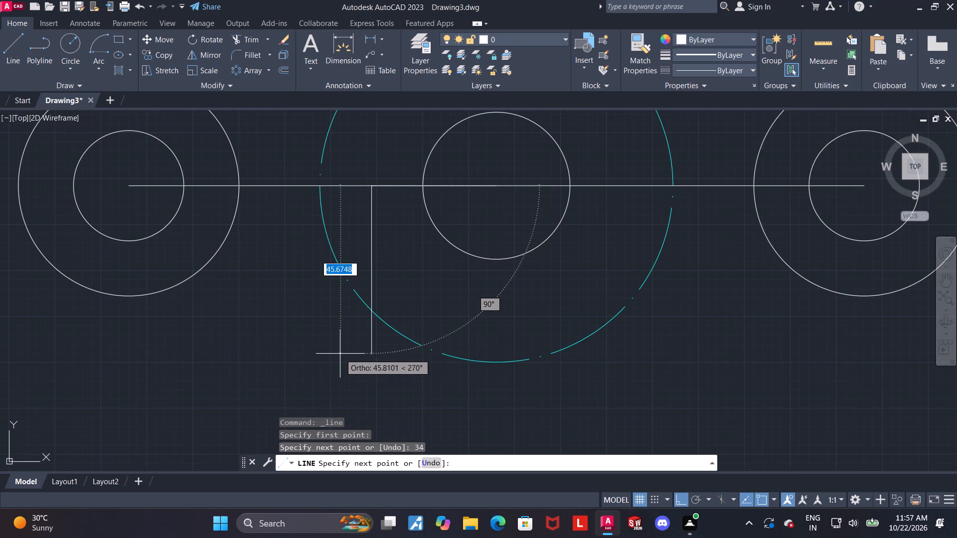
{"action": "type", "text": "34"}
{"action": "key", "text": "Return"}
{"action": "key", "text": "Escape"}
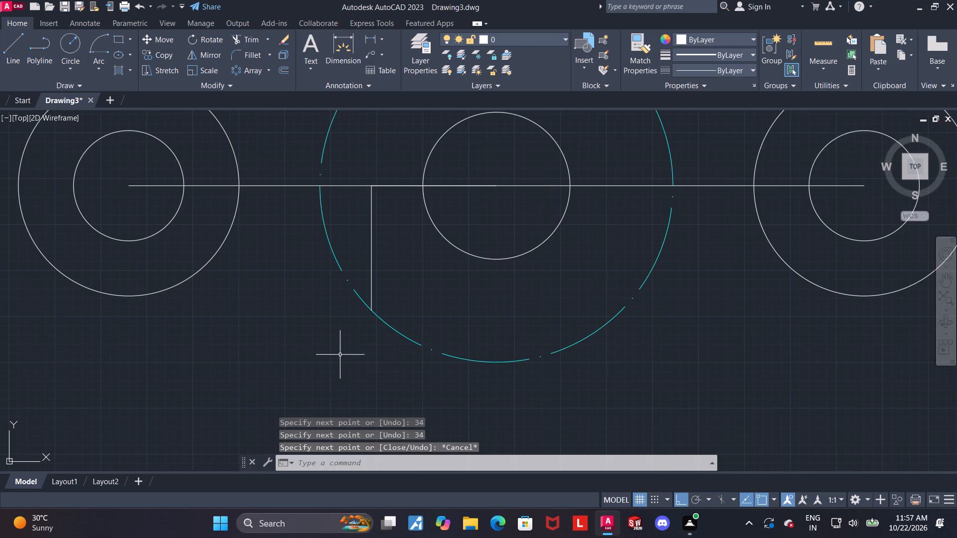
{"action": "key", "text": "Escape"}
Draw connected lines from the central circle's centre, 34 to the right along the centreline and 34 straight down.
{"action": "scroll", "coordinate": [520, 287], "scroll_direction": "up", "scroll_amount": 1}
{"action": "scroll", "coordinate": [583, 312], "scroll_direction": "down", "scroll_amount": 2}
{"action": "scroll", "coordinate": [653, 327], "scroll_direction": "up", "scroll_amount": 1}
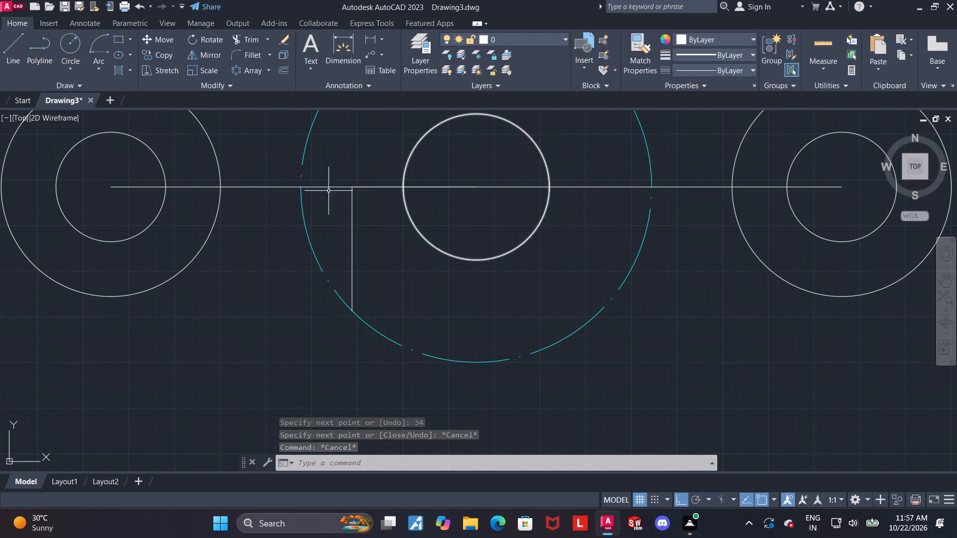
{"action": "left_click", "coordinate": [3, 47]}
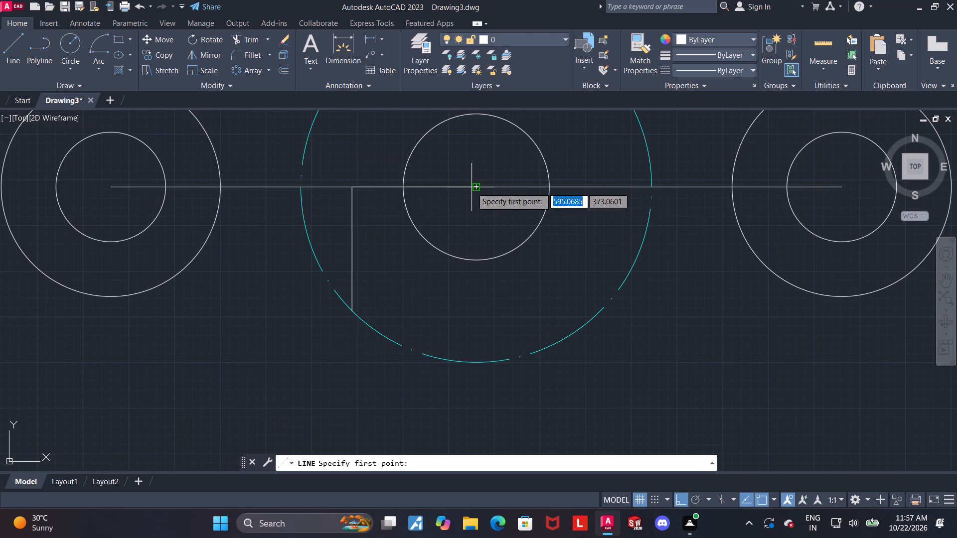
{"action": "left_click", "coordinate": [475, 187]}
{"action": "type", "text": "34"}
{"action": "key", "text": "Return"}
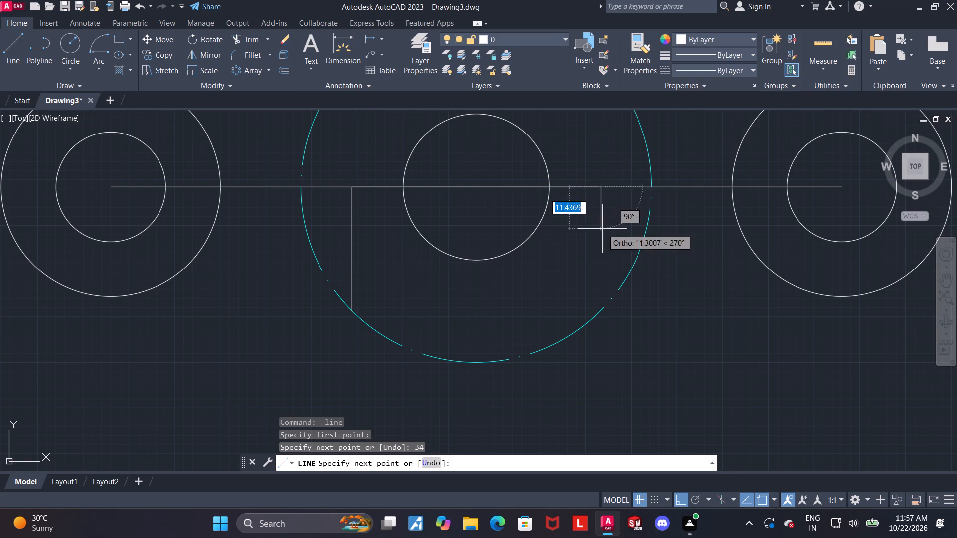
{"action": "type", "text": "34"}
{"action": "key", "text": "Return"}
{"action": "key", "text": "Escape"}
{"action": "key", "text": "Escape"}
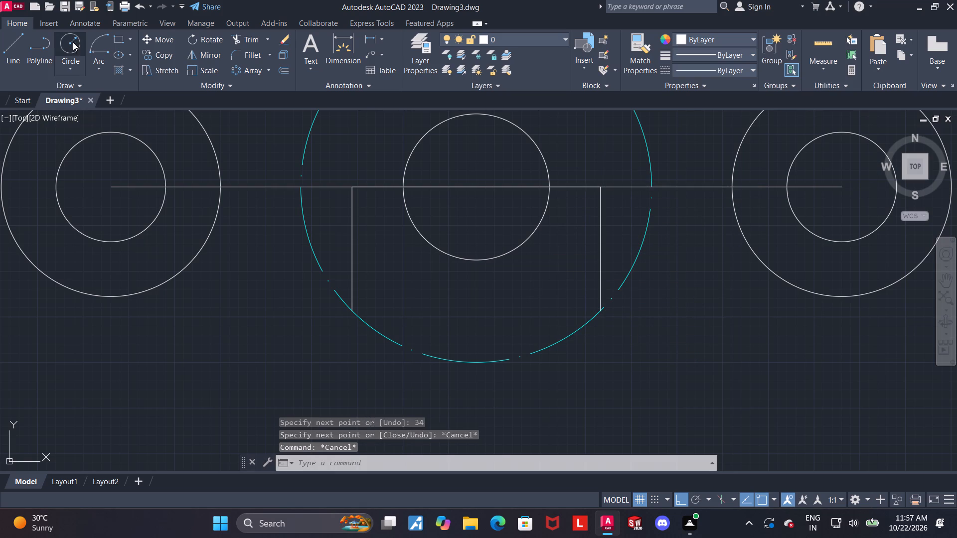
Draw a circle of diameter 20 centred on the lower end of the left vertical line.
{"action": "left_click", "coordinate": [73, 42]}
{"action": "left_click", "coordinate": [353, 307]}
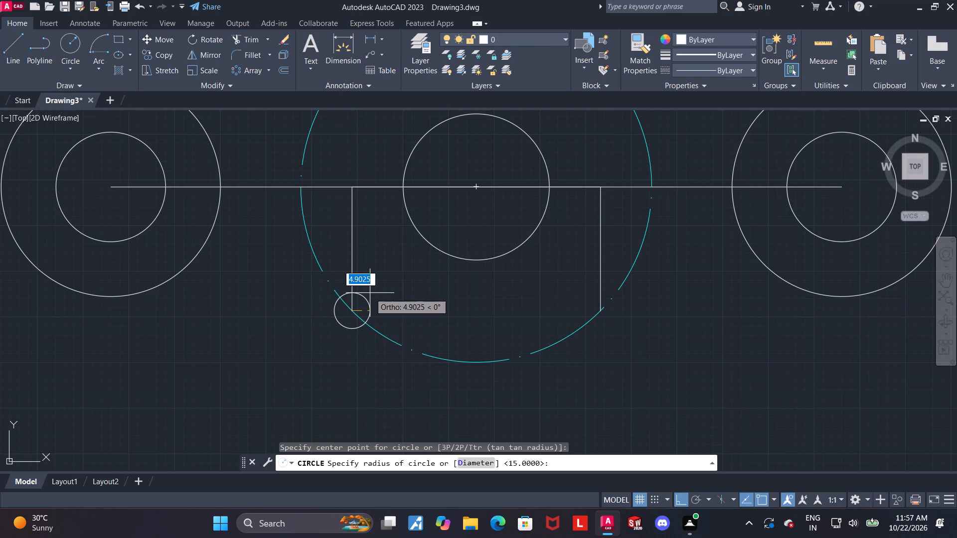
{"action": "key", "text": "d"}
{"action": "key", "text": "Return"}
{"action": "type", "text": "20"}
{"action": "key", "text": "Return"}
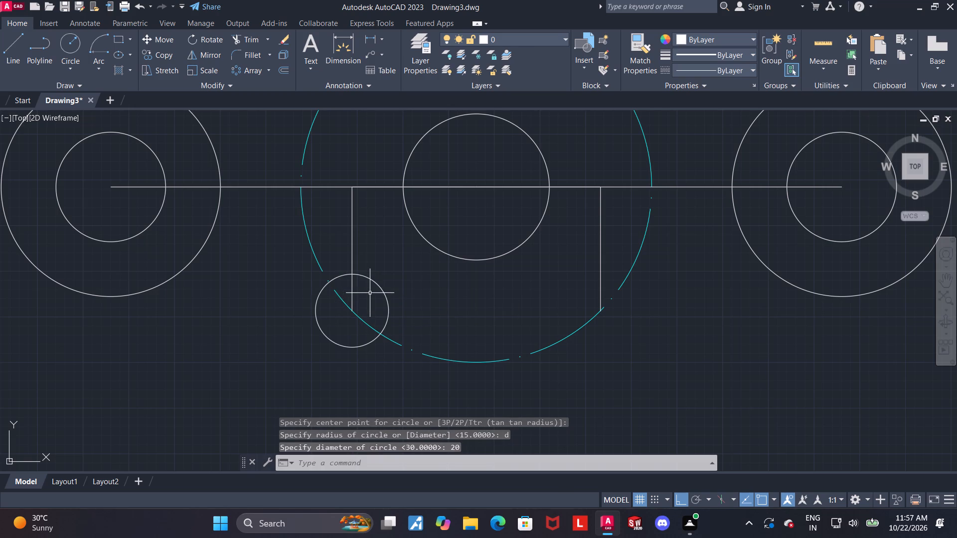
{"action": "key", "text": "Escape"}
Draw a circle of diameter 20 centred on the lower end of the right vertical line.
{"action": "left_click", "coordinate": [73, 39]}
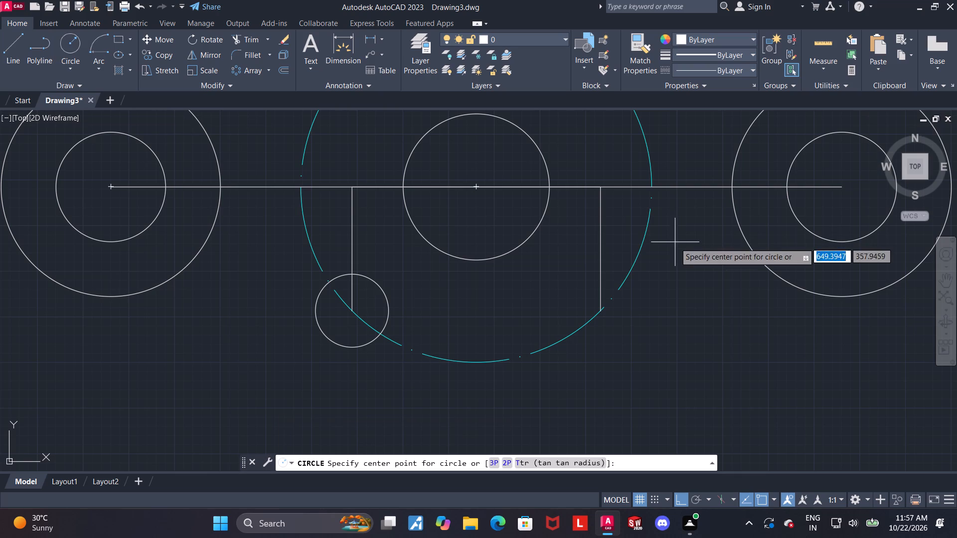
{"action": "left_click", "coordinate": [601, 308]}
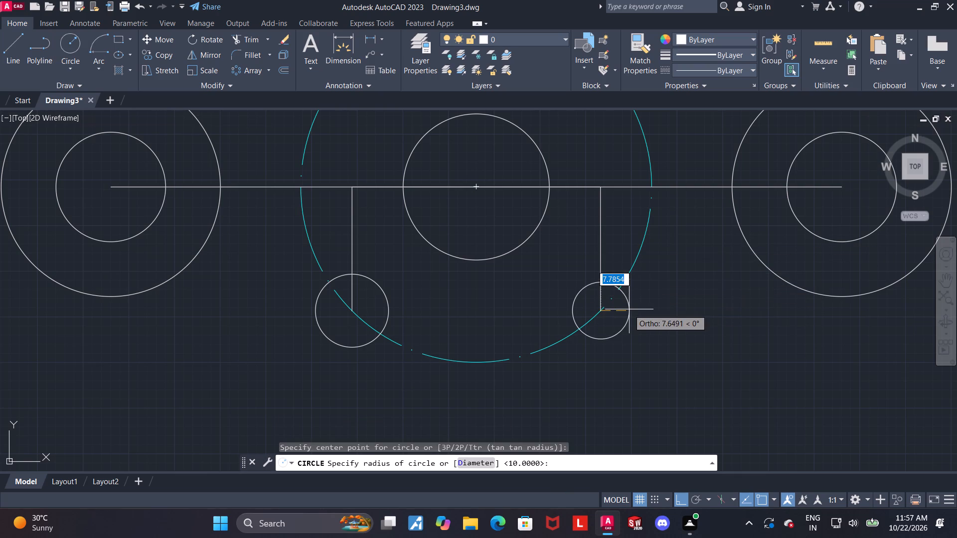
{"action": "key", "text": "d"}
{"action": "key", "text": "Return"}
{"action": "type", "text": "20"}
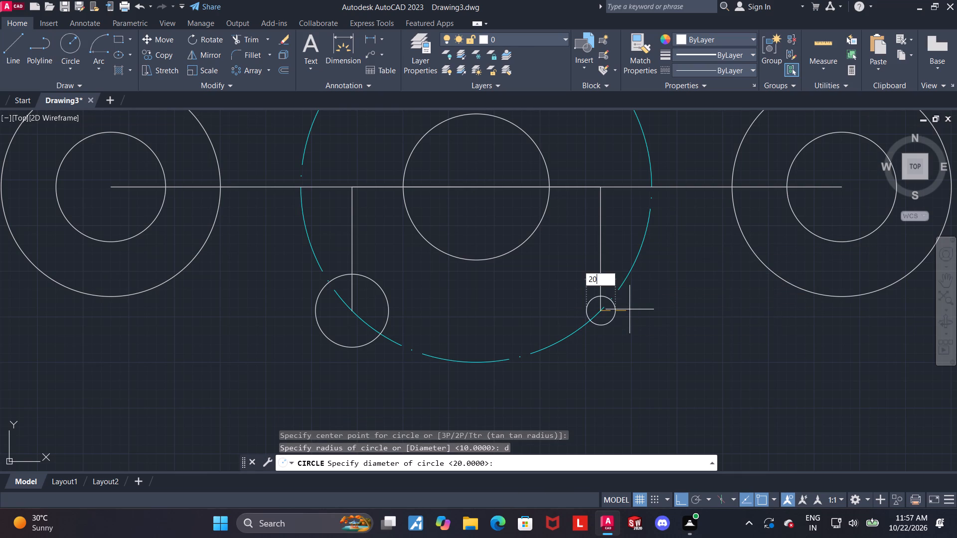
{"action": "key", "text": "Return"}
{"action": "key", "text": "Escape"}
Delete the two 34-long horizontal helper lines running from the central circle's centre to the vertical lines.
{"action": "left_click", "coordinate": [570, 189]}
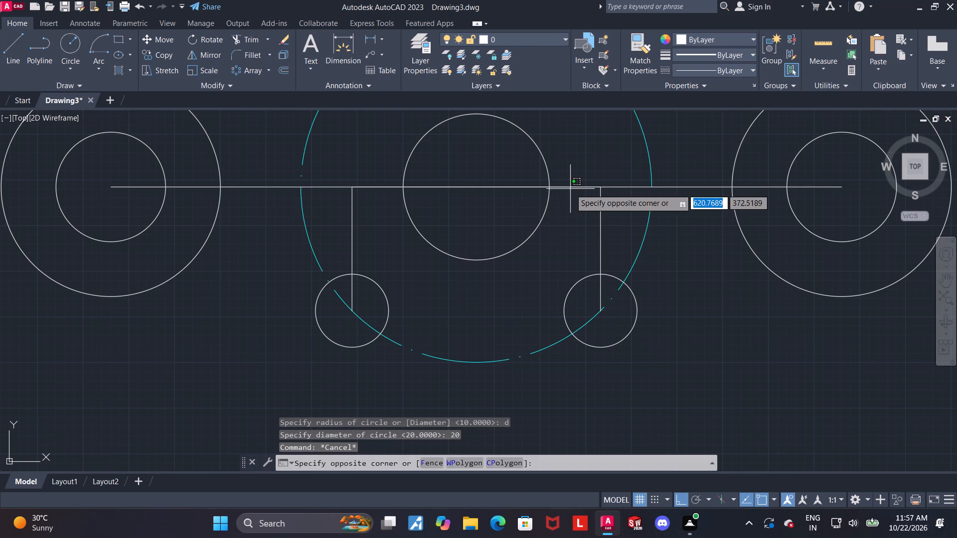
{"action": "key", "text": "Escape"}
{"action": "left_click", "coordinate": [576, 188]}
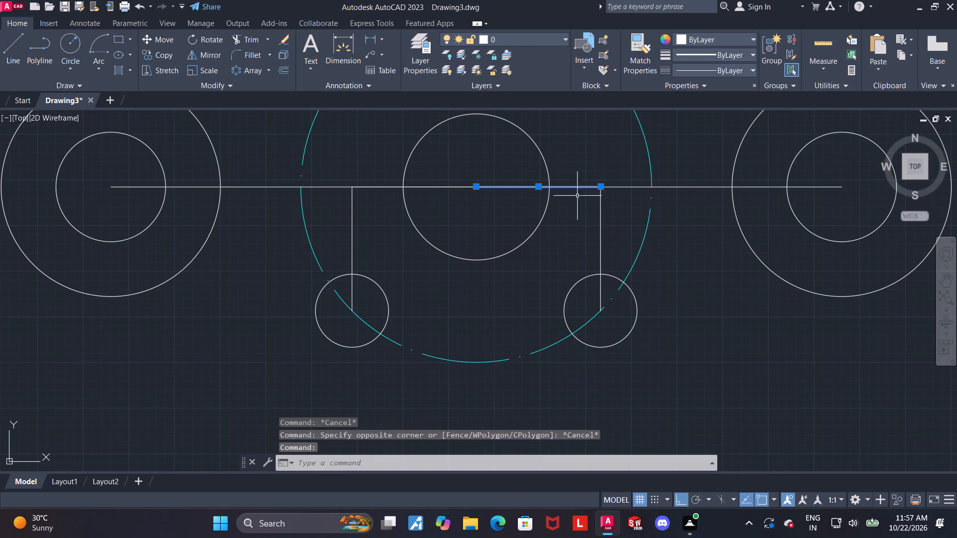
{"action": "key", "text": "Delete"}
{"action": "left_click", "coordinate": [426, 185]}
{"action": "key", "text": "Delete"}
Draw a circle of radius 21 concentric with the lower left diameter 20 circle.
{"action": "scroll", "coordinate": [434, 206], "scroll_direction": "down", "scroll_amount": 2}
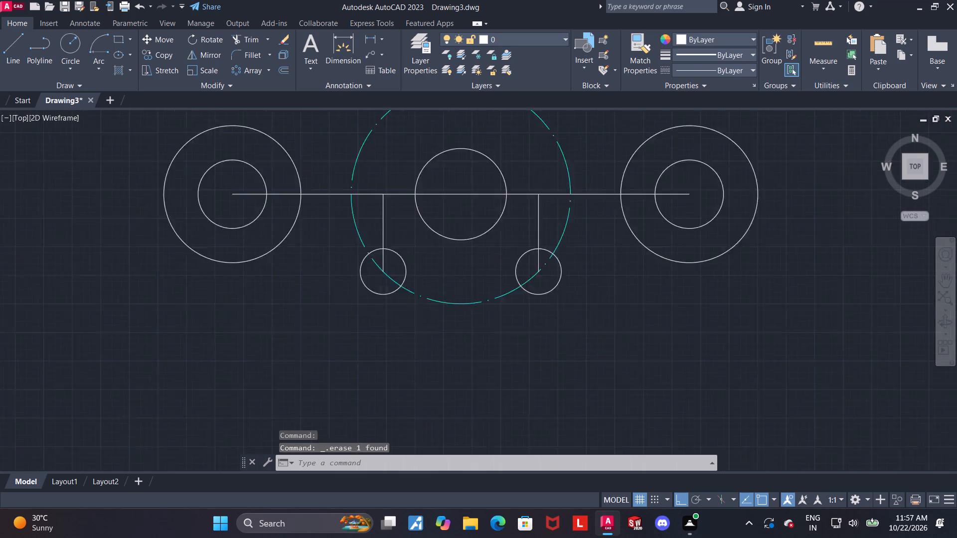
{"action": "scroll", "coordinate": [450, 237], "scroll_direction": "up", "scroll_amount": 2}
{"action": "middle_click_drag", "start_coordinate": [436, 257], "coordinate": [396, 236]}
{"action": "scroll", "coordinate": [404, 218], "scroll_direction": "down", "scroll_amount": 1}
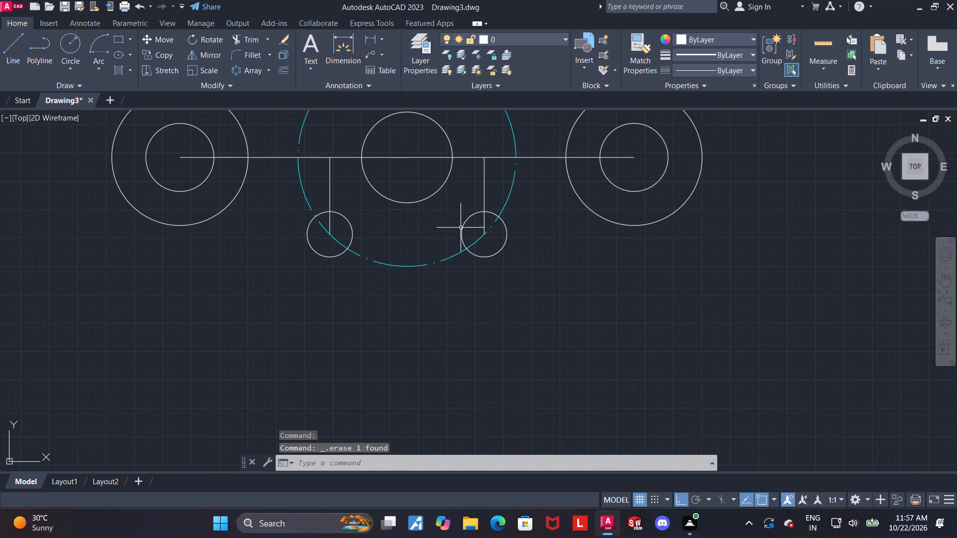
{"action": "middle_click_drag", "start_coordinate": [464, 228], "coordinate": [447, 249]}
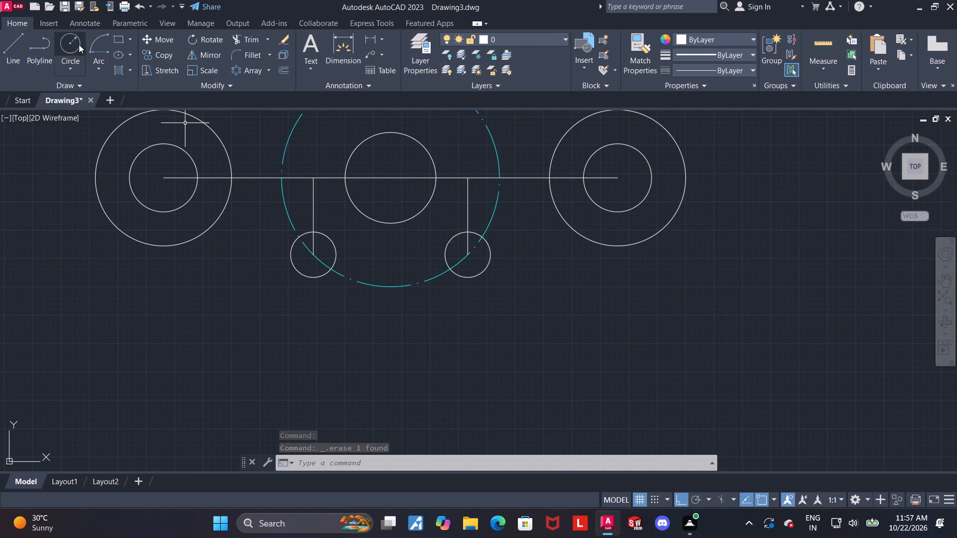
{"action": "left_click", "coordinate": [77, 44]}
{"action": "scroll", "coordinate": [329, 246], "scroll_direction": "up", "scroll_amount": 1}
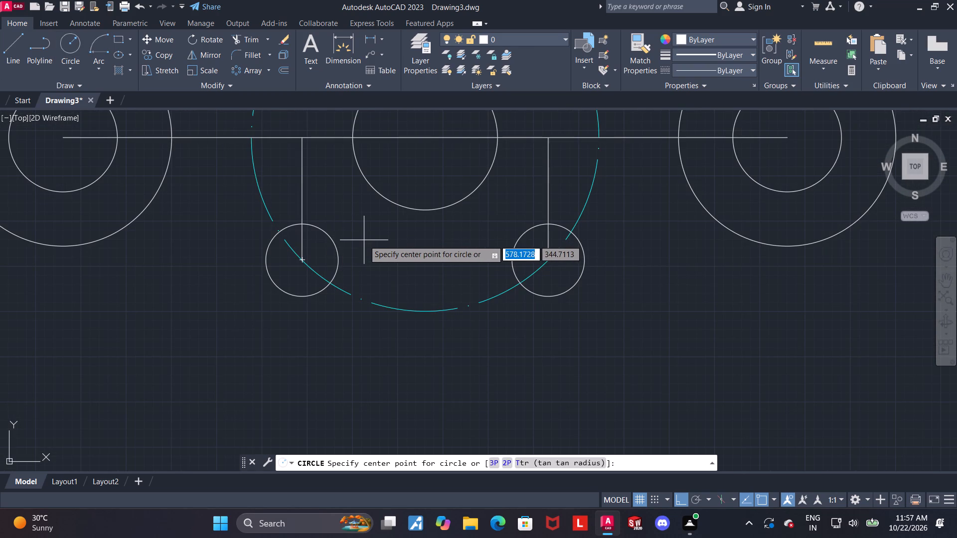
{"action": "scroll", "coordinate": [364, 240], "scroll_direction": "up", "scroll_amount": 1}
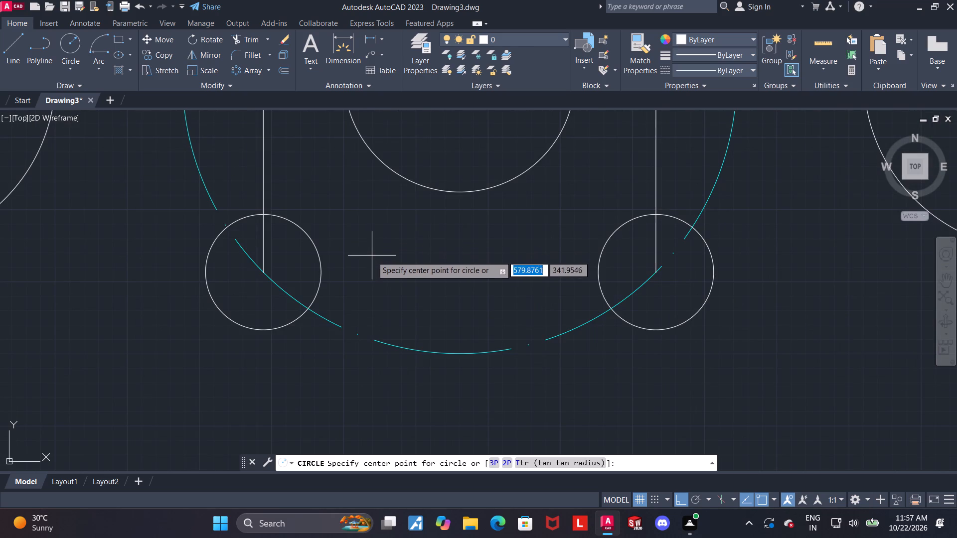
{"action": "scroll", "coordinate": [269, 273], "scroll_direction": "up", "scroll_amount": 1}
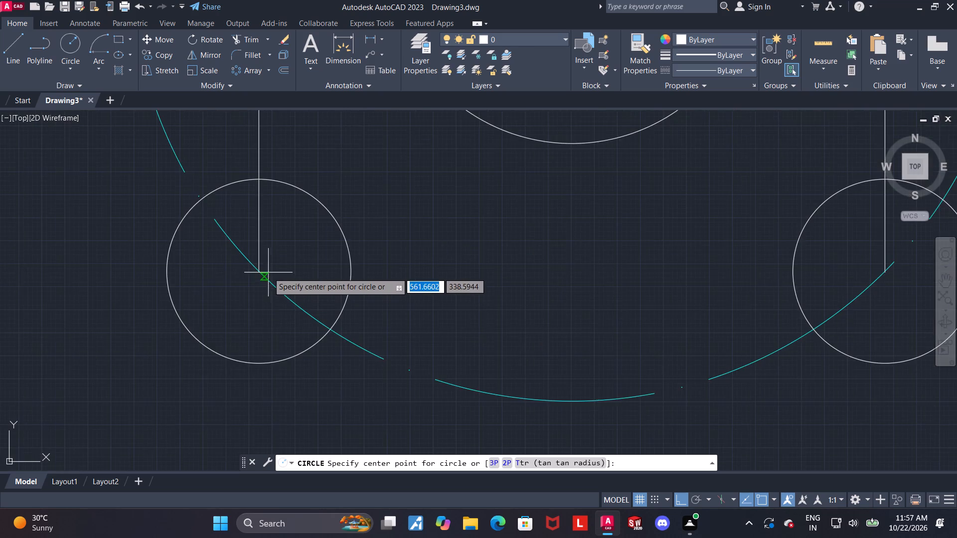
{"action": "scroll", "coordinate": [263, 271], "scroll_direction": "up", "scroll_amount": 2}
{"action": "left_click", "coordinate": [249, 269]}
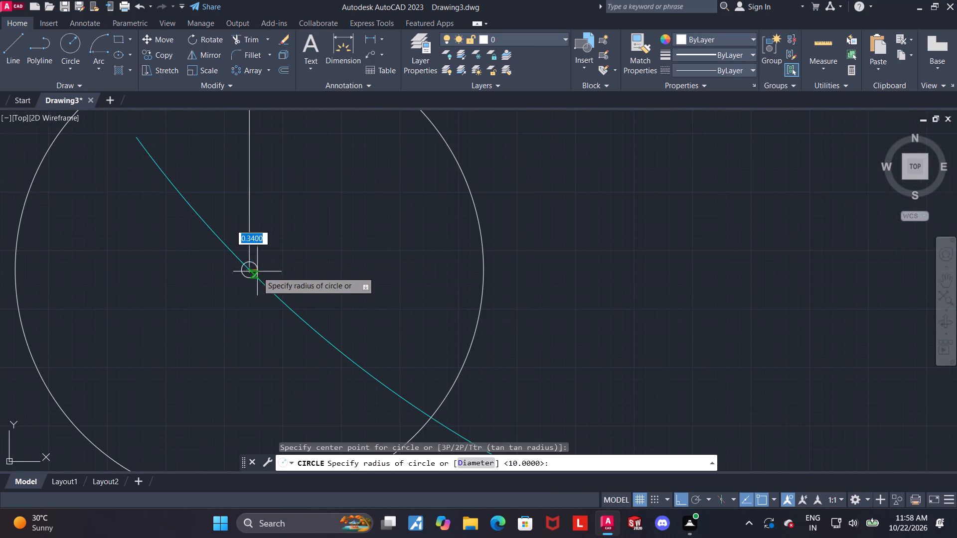
{"action": "scroll", "coordinate": [258, 271], "scroll_direction": "down", "scroll_amount": 5}
{"action": "scroll", "coordinate": [307, 268], "scroll_direction": "up", "scroll_amount": 1}
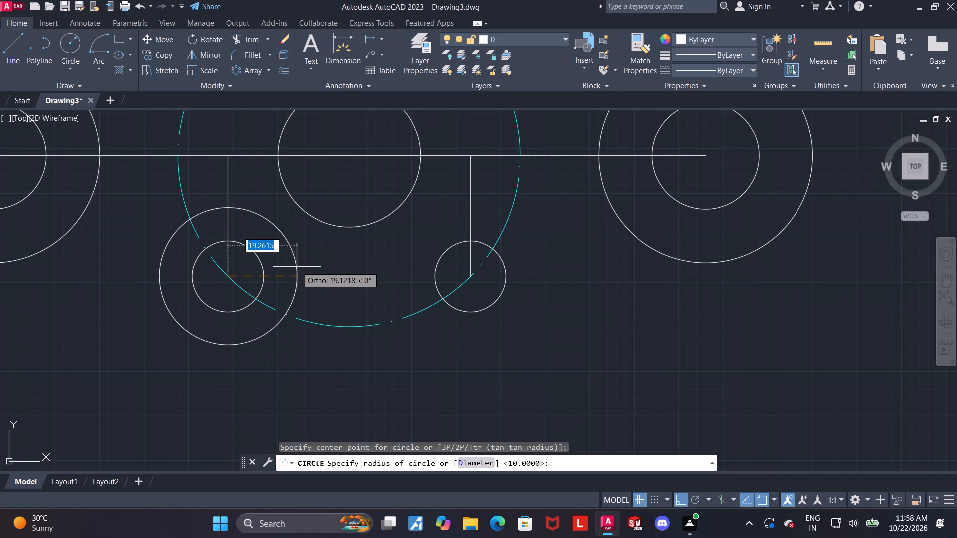
{"action": "type", "text": "21"}
{"action": "key", "text": "Return"}
{"action": "key", "text": "Escape"}
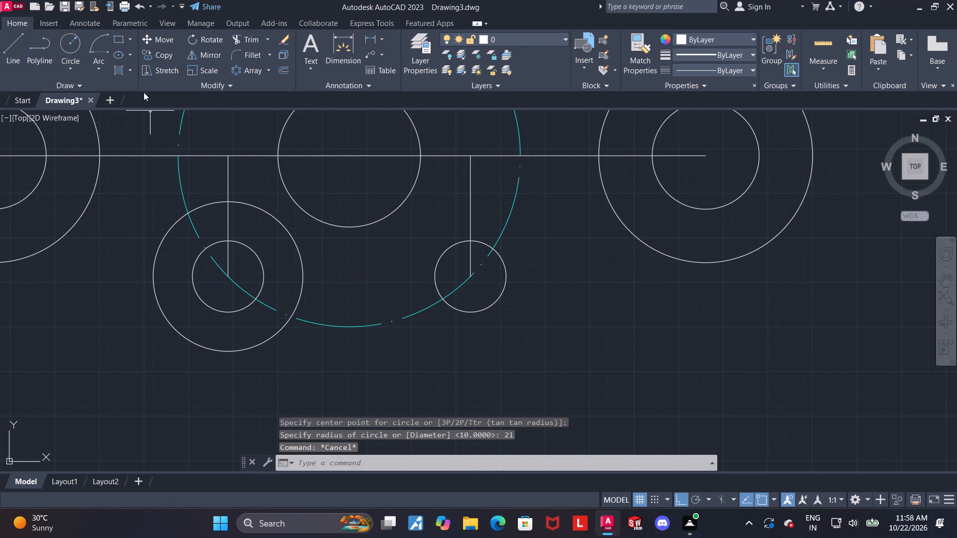
Draw a circle of radius 21 concentric with the lower right diameter 20 circle.
{"action": "left_click", "coordinate": [73, 47]}
{"action": "scroll", "coordinate": [474, 265], "scroll_direction": "up", "scroll_amount": 2}
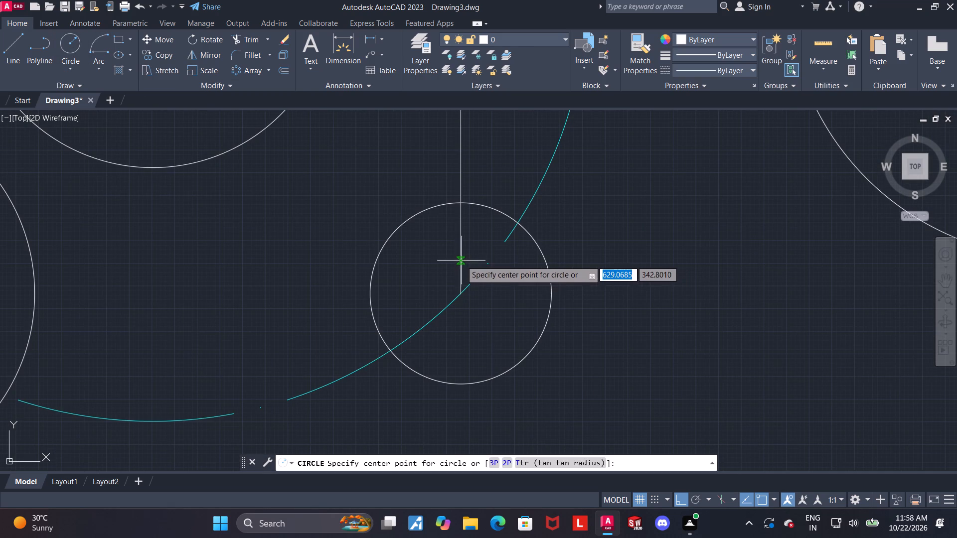
{"action": "left_click", "coordinate": [460, 293]}
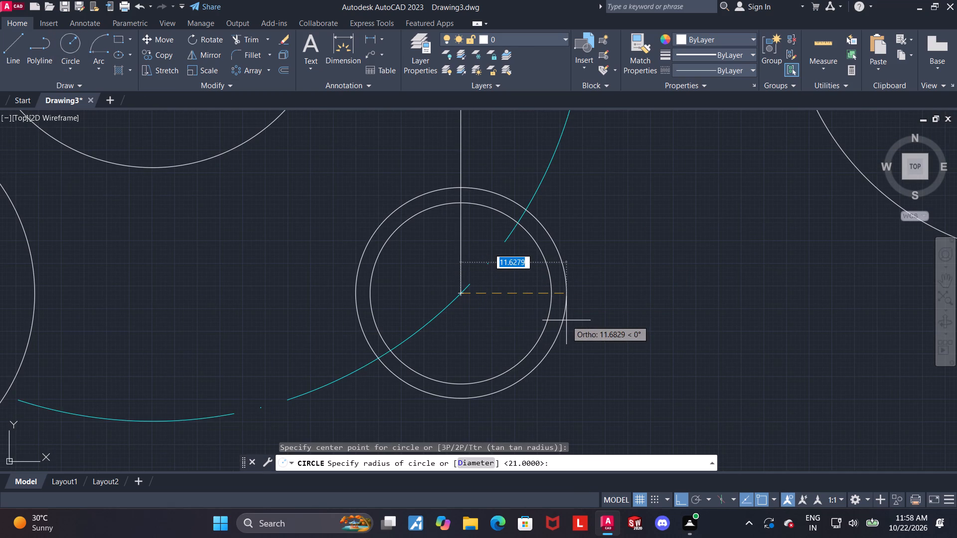
{"action": "type", "text": "21"}
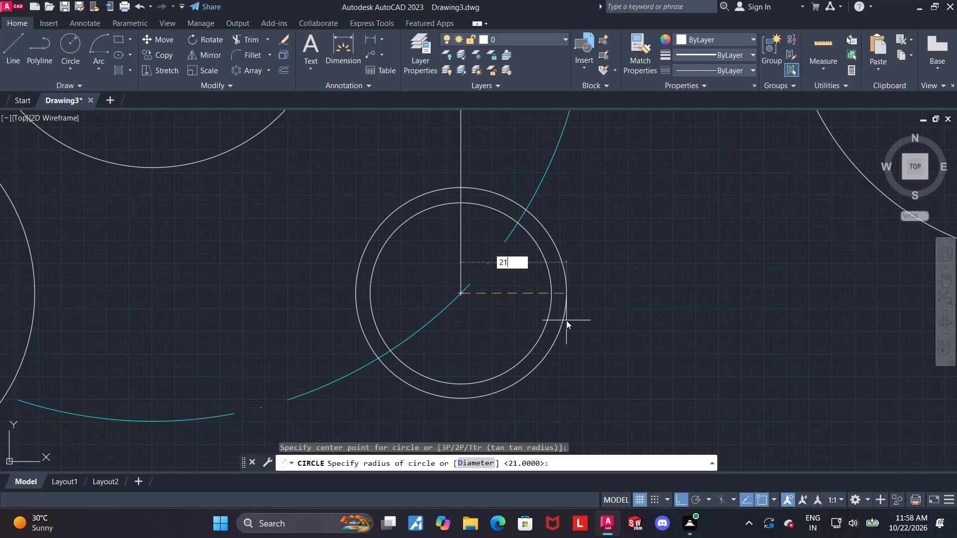
{"action": "key", "text": "Return"}
{"action": "key", "text": "Escape"}
Draw a centre-start-end arc centred on the central circle, from the lower left boss's centre to the lower right boss's centre.
{"action": "scroll", "coordinate": [566, 320], "scroll_direction": "down", "scroll_amount": 3}
{"action": "middle_click_drag", "start_coordinate": [626, 331], "coordinate": [612, 306]}
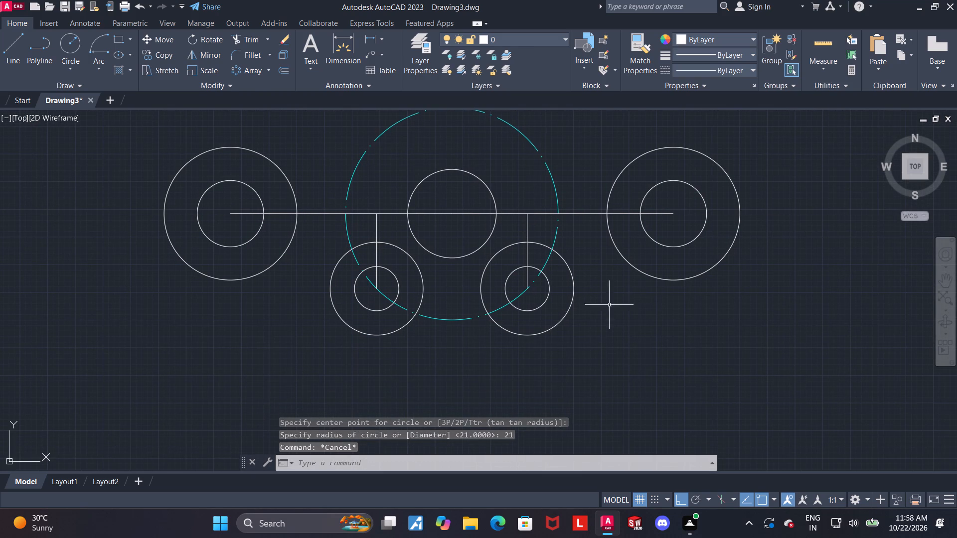
{"action": "scroll", "coordinate": [531, 307], "scroll_direction": "up", "scroll_amount": 1}
{"action": "scroll", "coordinate": [488, 299], "scroll_direction": "down", "scroll_amount": 1}
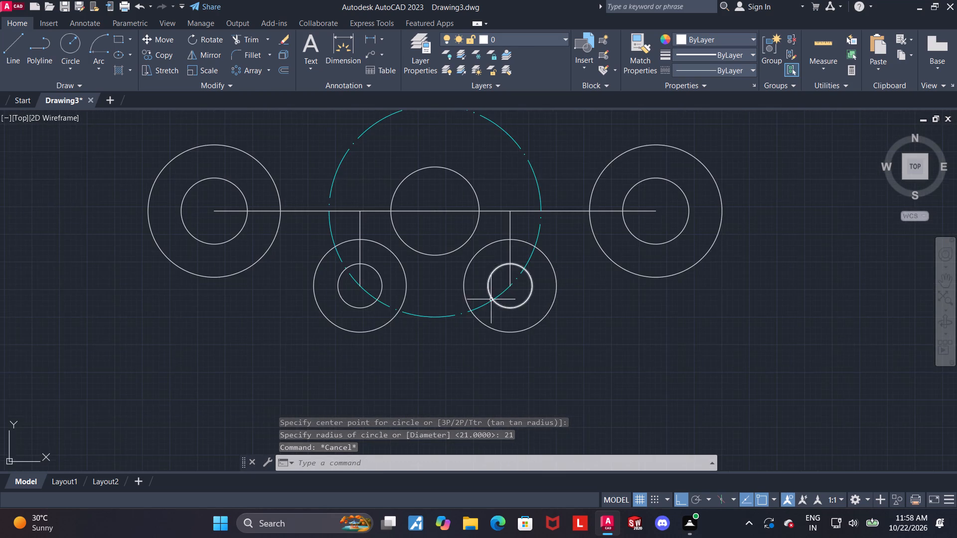
{"action": "middle_click_drag", "start_coordinate": [489, 312], "coordinate": [481, 354]}
{"action": "scroll", "coordinate": [474, 338], "scroll_direction": "up", "scroll_amount": 1}
{"action": "left_click", "coordinate": [92, 72]}
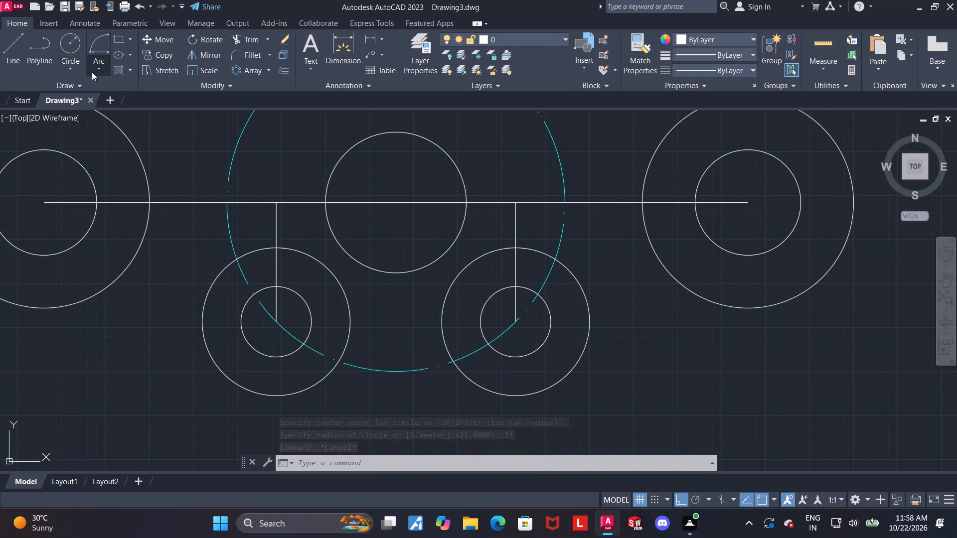
{"action": "left_click", "coordinate": [144, 269]}
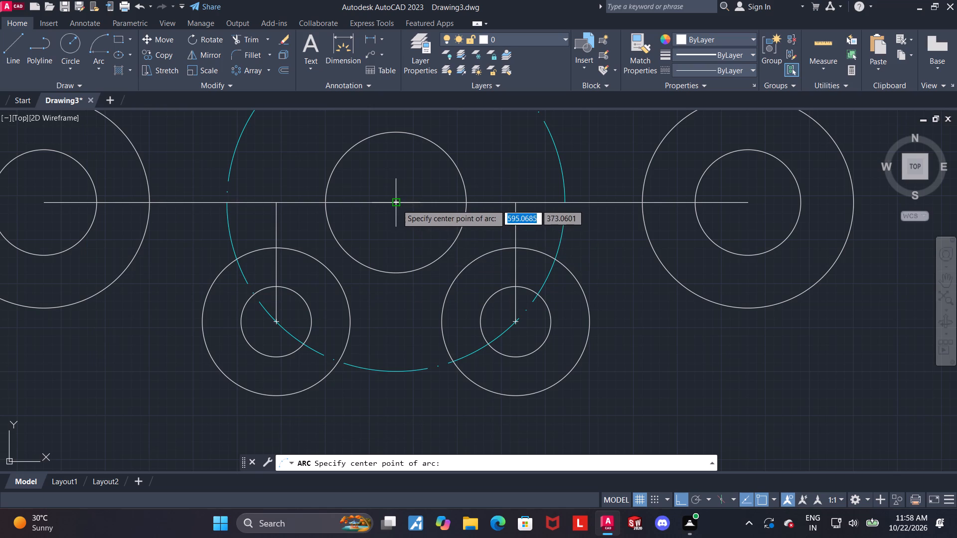
{"action": "left_click", "coordinate": [395, 203]}
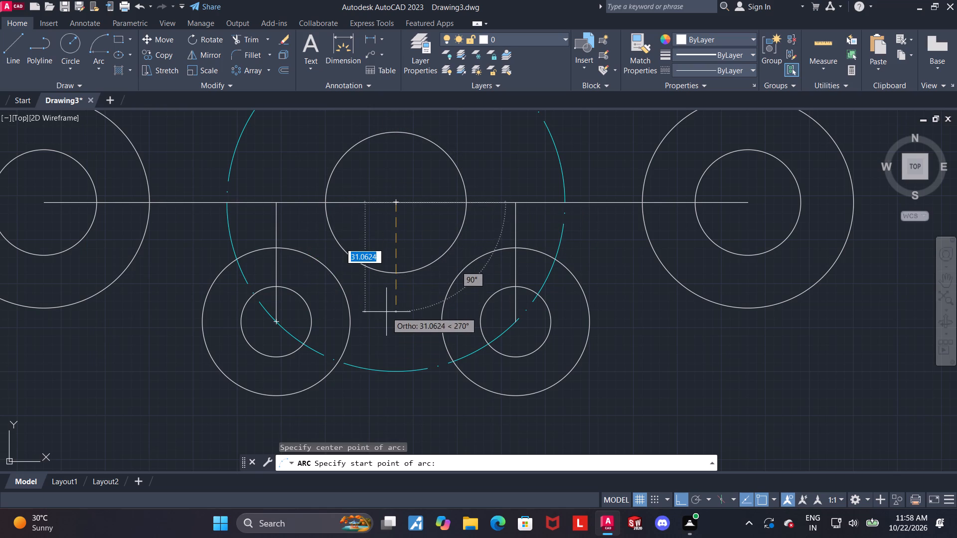
{"action": "left_click", "coordinate": [277, 325]}
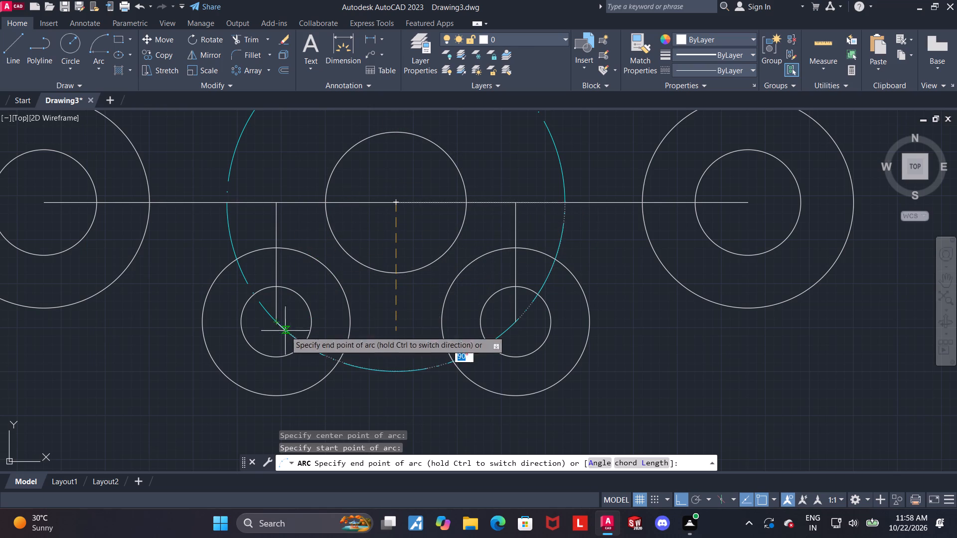
{"action": "left_click", "coordinate": [517, 326]}
{"action": "key", "text": "Escape"}
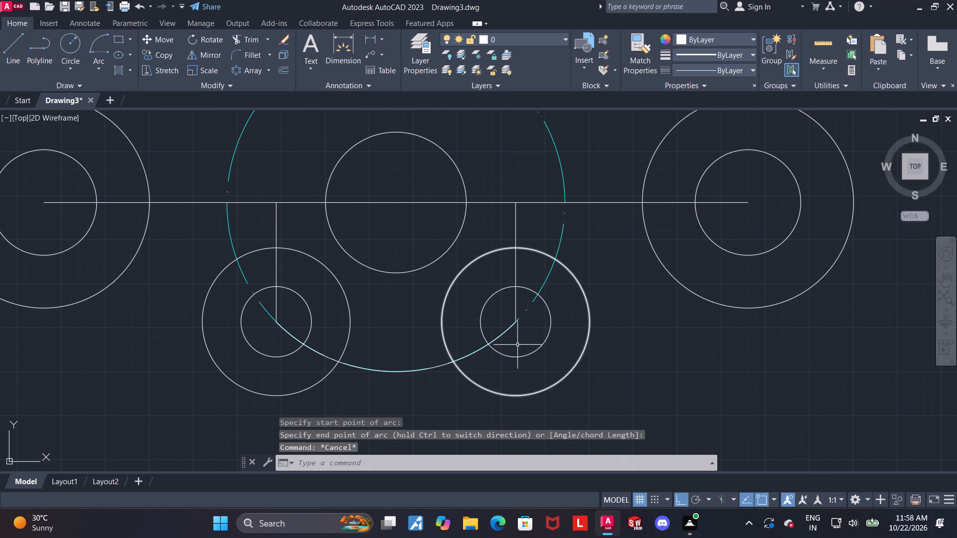
Offset the arc joining the two lower boss centres by 21 to both its outer and inner sides.
{"action": "left_click", "coordinate": [434, 367]}
{"action": "scroll", "coordinate": [535, 345], "scroll_direction": "down", "scroll_amount": 2}
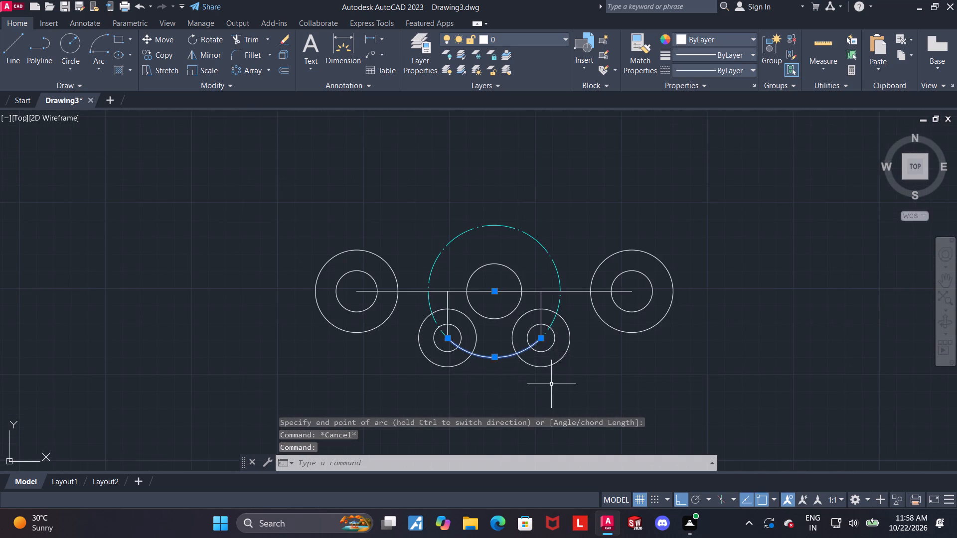
{"action": "scroll", "coordinate": [549, 384], "scroll_direction": "up", "scroll_amount": 1}
{"action": "type", "text": "offset"}
{"action": "key", "text": "Return"}
{"action": "key", "text": "Return"}
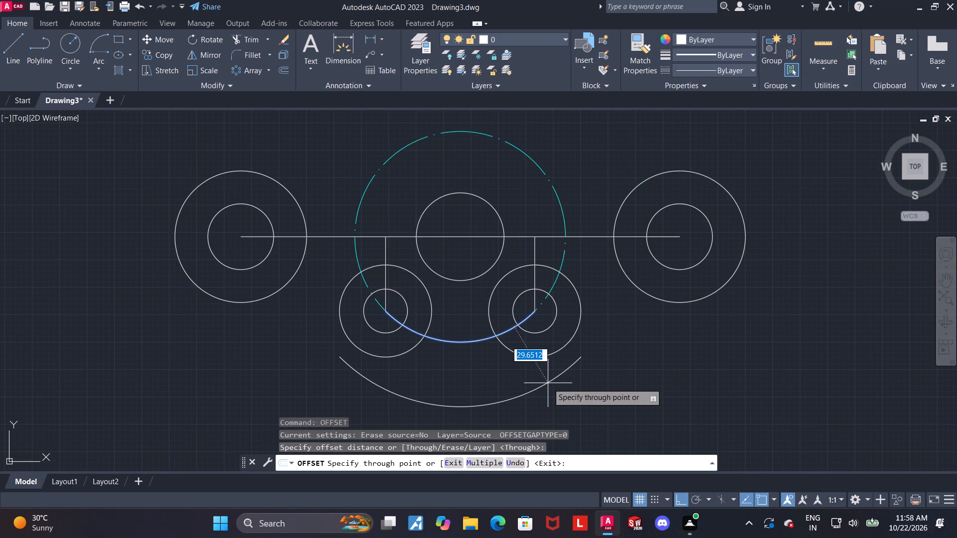
{"action": "type", "text": "21"}
{"action": "key", "text": "Return"}
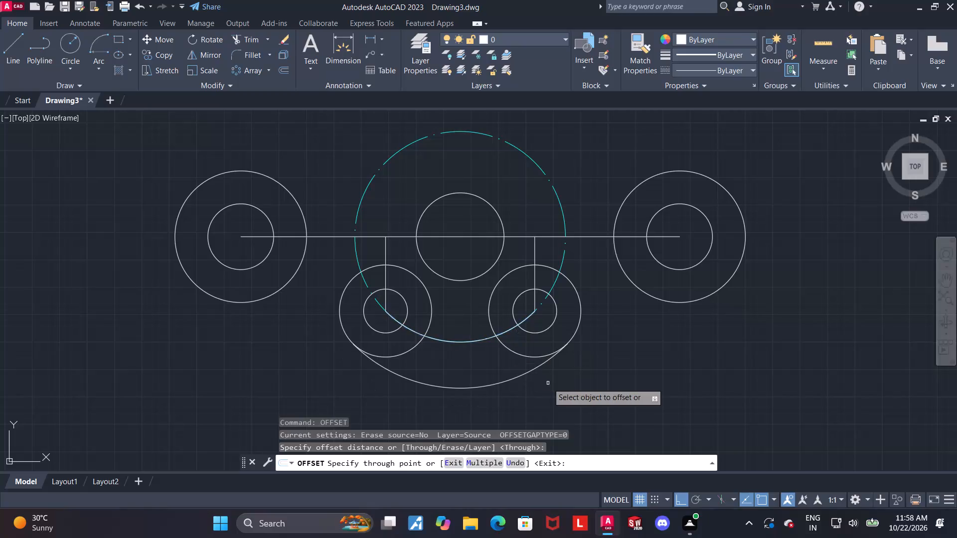
{"action": "left_click", "coordinate": [462, 342]}
{"action": "type", "text": "21"}
{"action": "key", "text": "Return"}
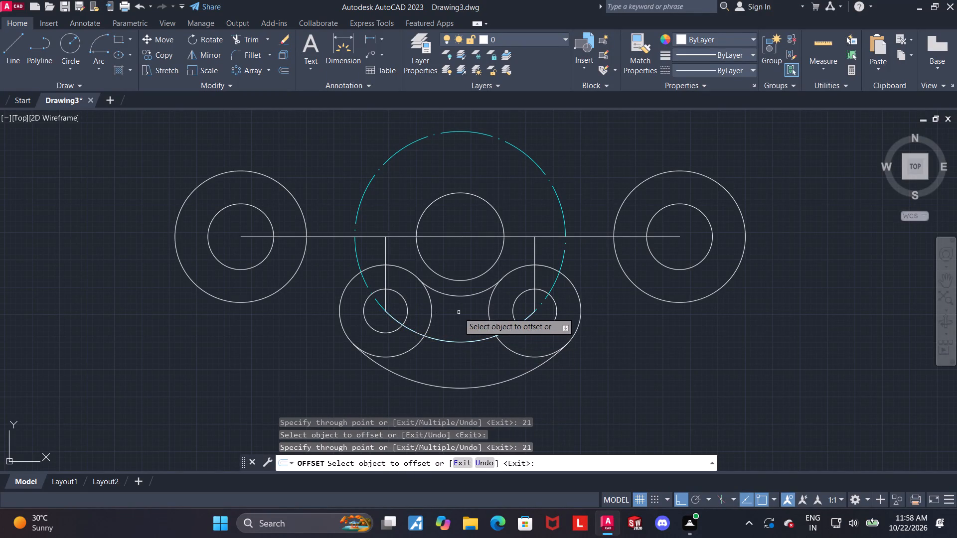
{"action": "key", "text": "Escape"}
{"action": "key", "text": "Escape"}
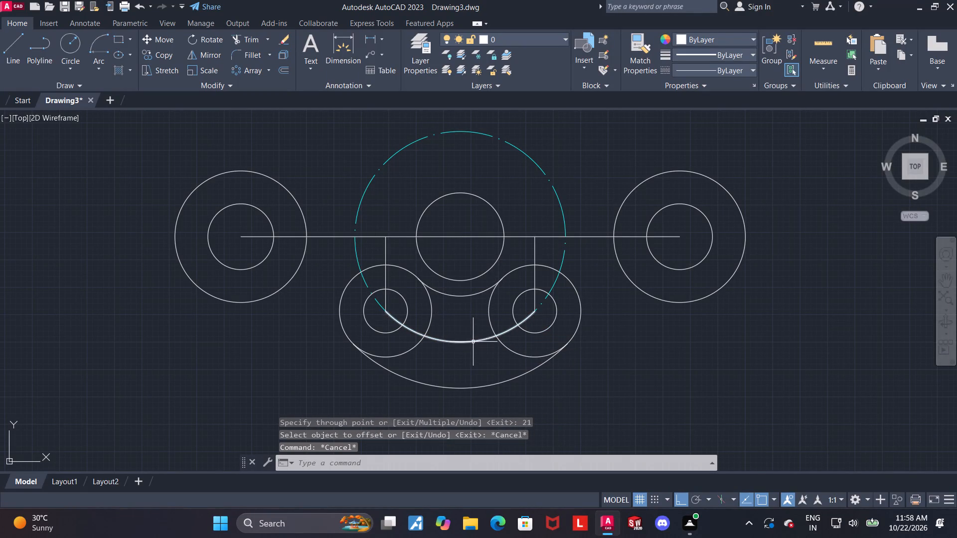
Offset the arc joining the two lower boss centres by 10 to both its outer and inner sides.
{"action": "left_click", "coordinate": [472, 340]}
{"action": "type", "text": "offset"}
{"action": "key", "text": "Return"}
{"action": "key", "text": "Return"}
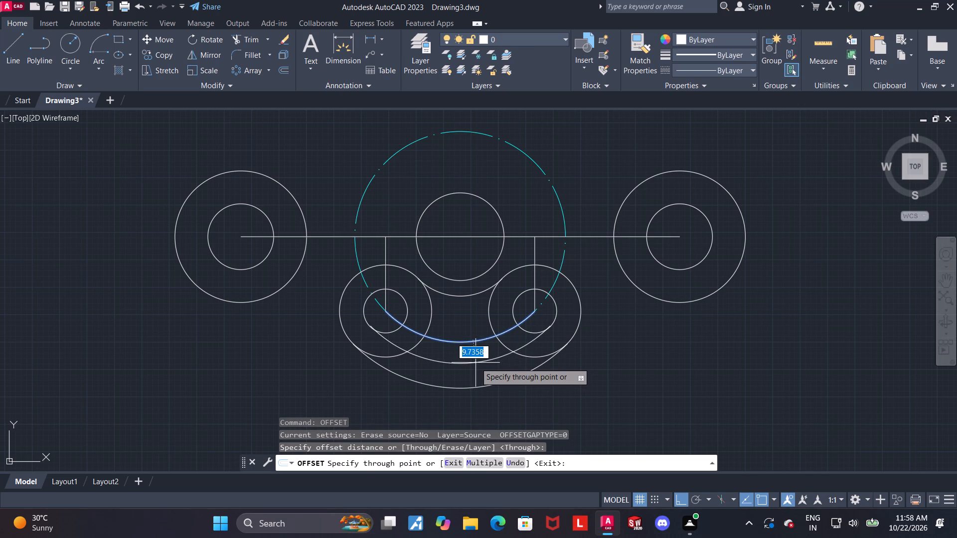
{"action": "type", "text": "10"}
{"action": "key", "text": "Return"}
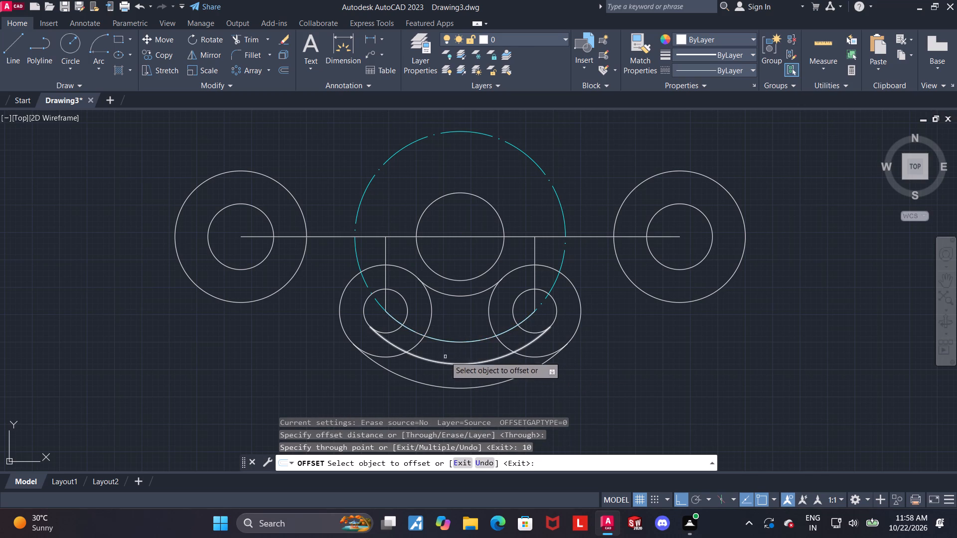
{"action": "left_click", "coordinate": [454, 343]}
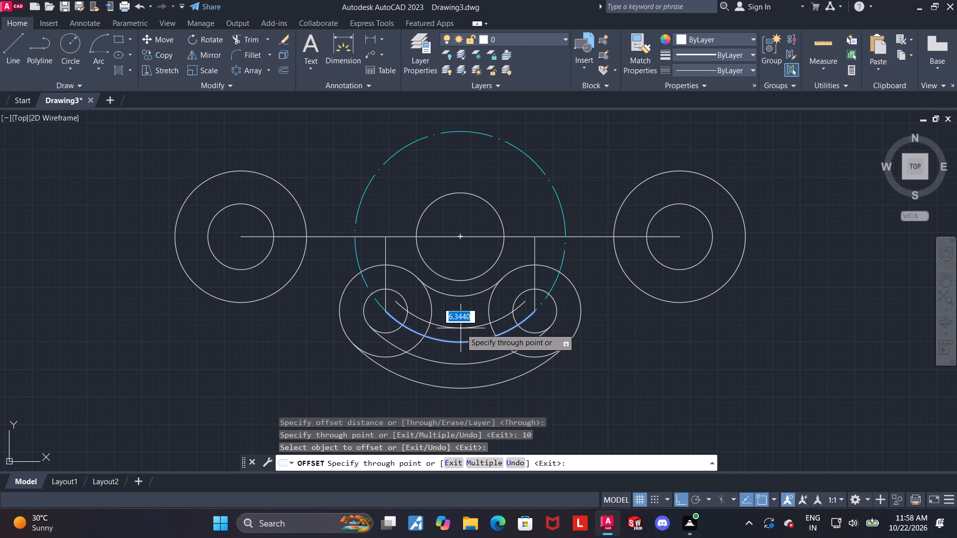
{"action": "type", "text": "10"}
{"action": "key", "text": "Return"}
{"action": "key", "text": "Escape"}
{"action": "key", "text": "Escape"}
{"action": "key", "text": "Escape"}
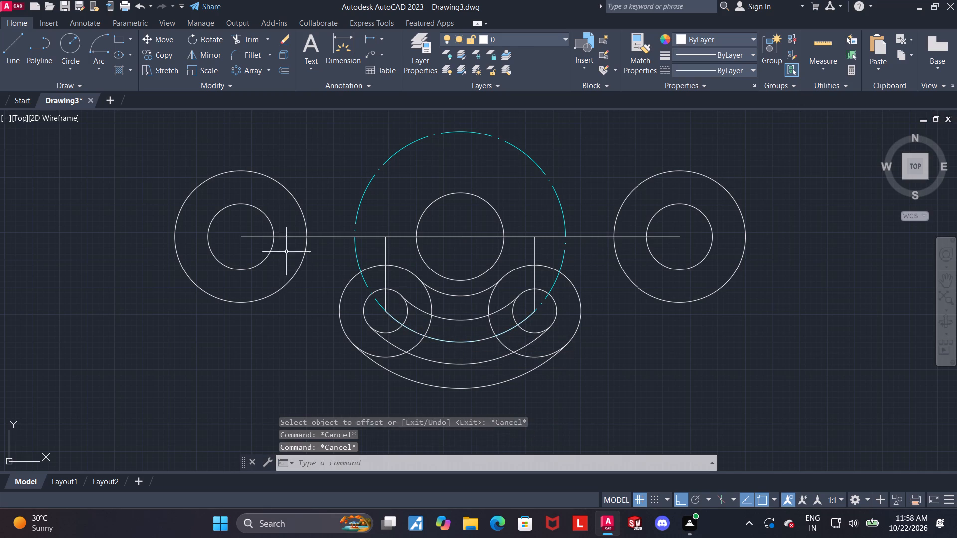
{"action": "key", "text": "Escape"}
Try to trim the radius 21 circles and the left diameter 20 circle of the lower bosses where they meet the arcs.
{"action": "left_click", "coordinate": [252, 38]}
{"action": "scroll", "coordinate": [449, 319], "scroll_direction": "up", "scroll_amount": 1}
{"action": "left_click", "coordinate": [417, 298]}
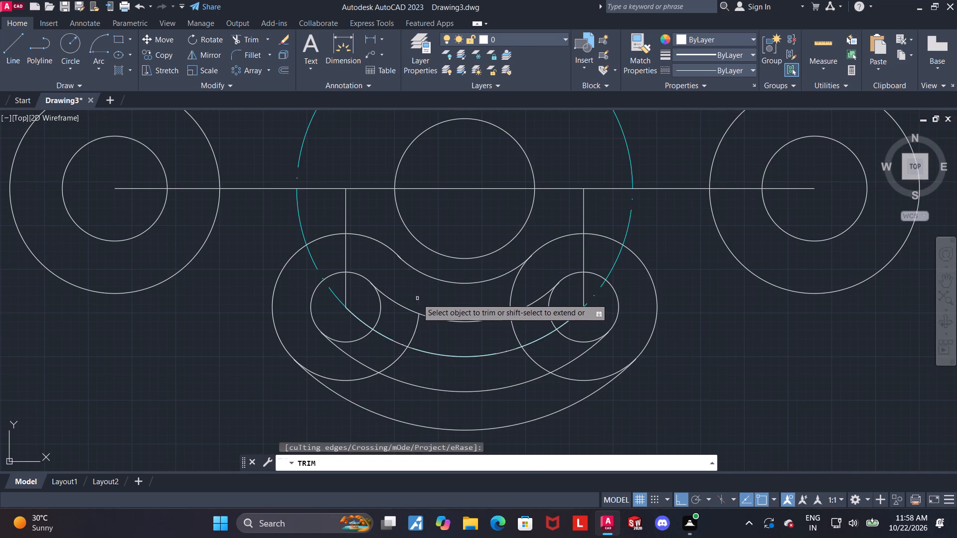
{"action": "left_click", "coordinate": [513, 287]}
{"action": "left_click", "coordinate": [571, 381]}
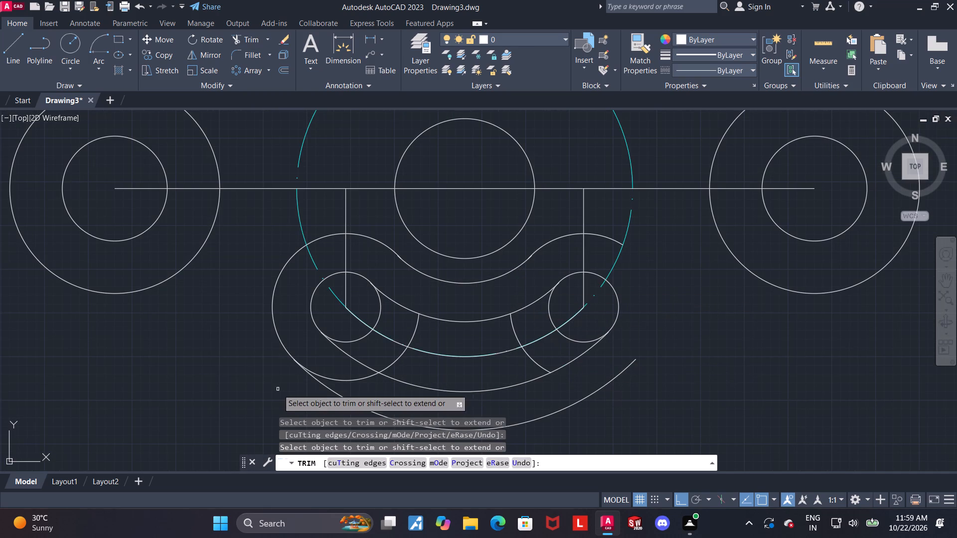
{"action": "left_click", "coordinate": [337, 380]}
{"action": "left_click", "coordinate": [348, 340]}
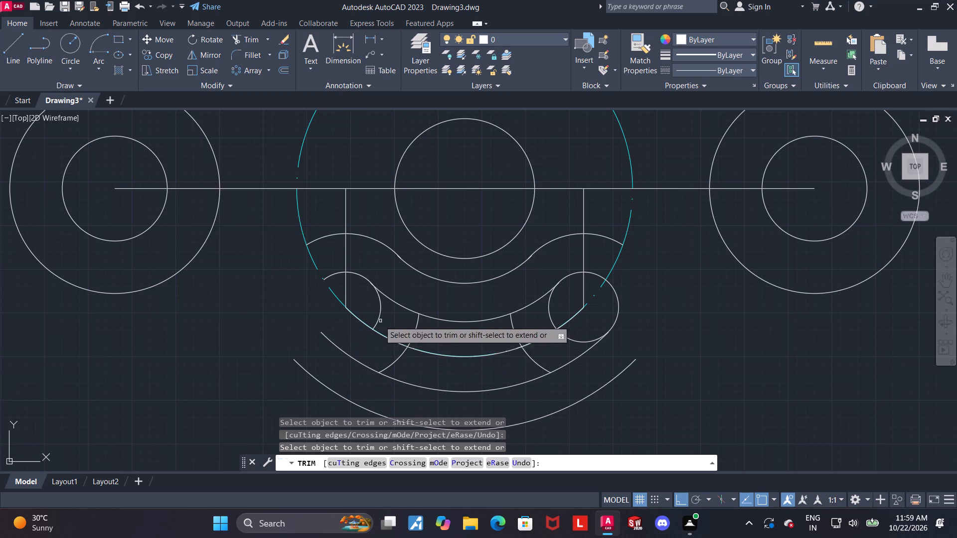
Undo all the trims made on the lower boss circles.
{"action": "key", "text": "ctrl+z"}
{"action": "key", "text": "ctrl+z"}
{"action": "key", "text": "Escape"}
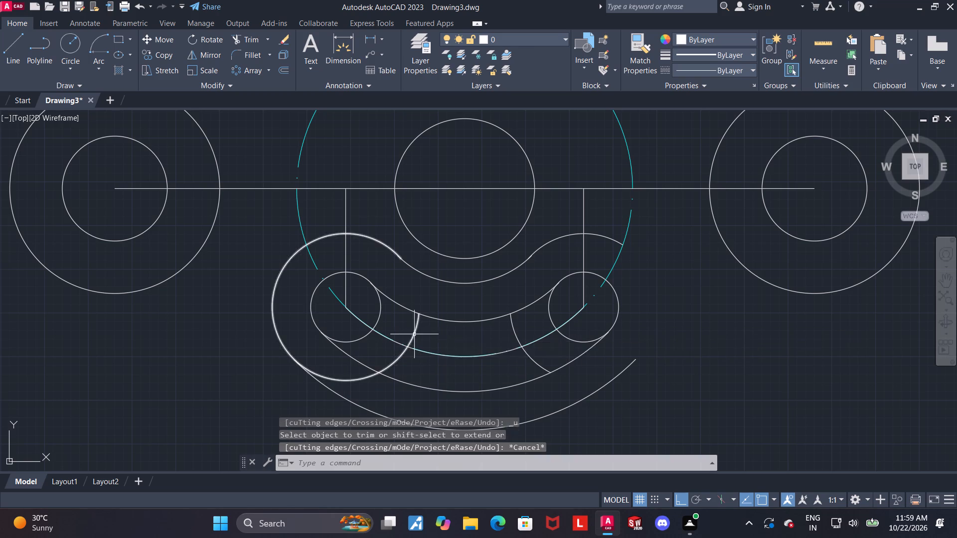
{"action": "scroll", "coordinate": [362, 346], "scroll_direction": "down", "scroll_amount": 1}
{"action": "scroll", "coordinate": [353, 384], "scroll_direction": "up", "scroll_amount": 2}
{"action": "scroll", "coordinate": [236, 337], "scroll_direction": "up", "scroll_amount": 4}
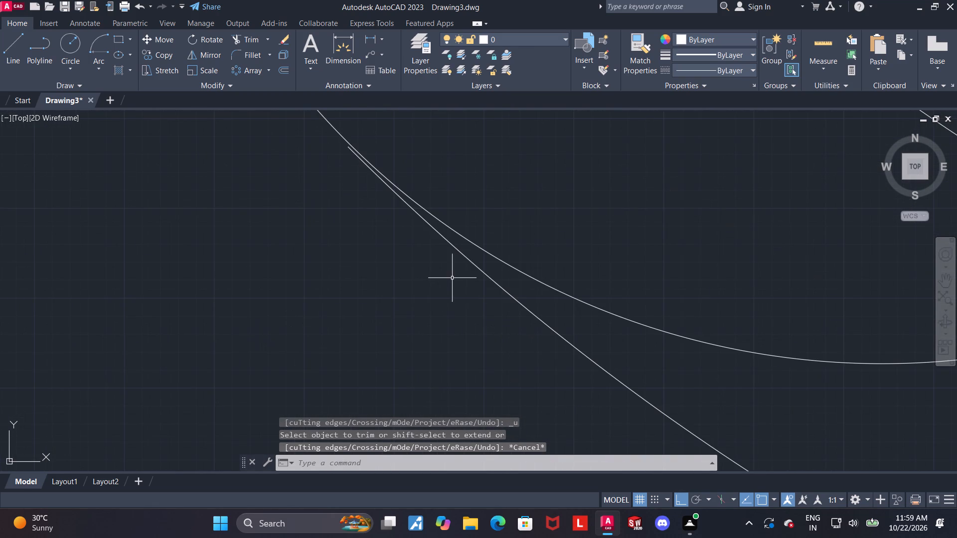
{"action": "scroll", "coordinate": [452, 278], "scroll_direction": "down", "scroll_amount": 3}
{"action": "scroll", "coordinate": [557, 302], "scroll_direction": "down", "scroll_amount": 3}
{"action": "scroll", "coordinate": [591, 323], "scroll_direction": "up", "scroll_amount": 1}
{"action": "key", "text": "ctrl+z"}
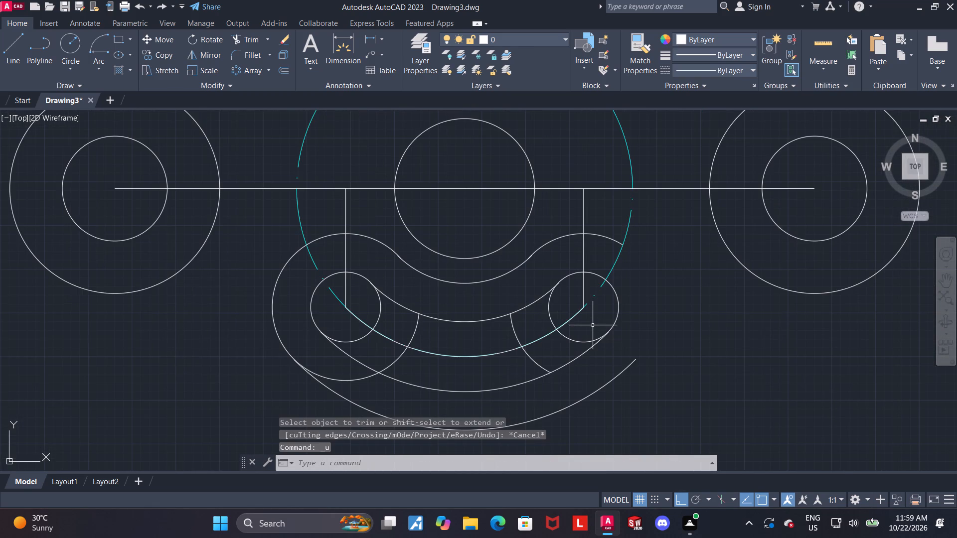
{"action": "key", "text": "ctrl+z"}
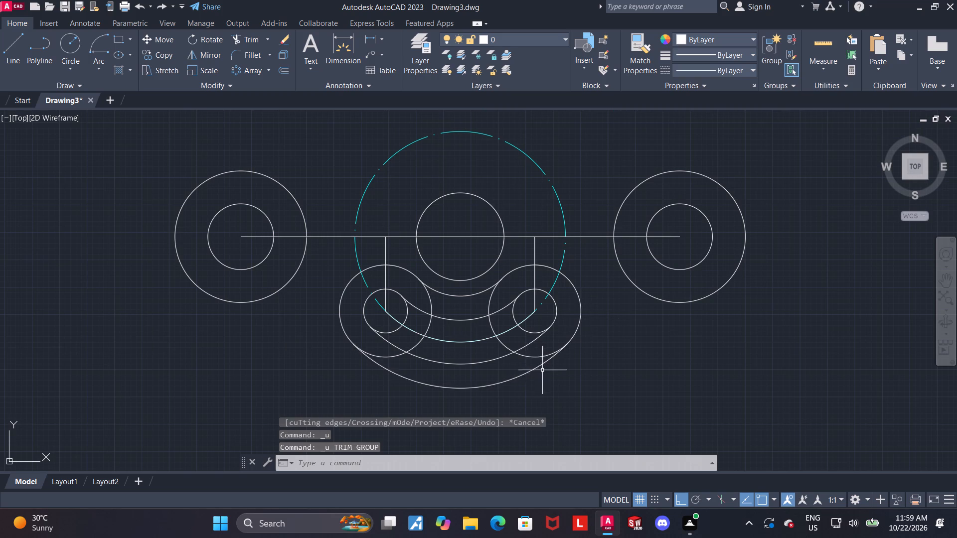
Extend both ends of the outer 10-offset arc to the radius 21 circles of the lower bosses.
{"action": "middle_click_drag", "start_coordinate": [538, 372], "coordinate": [509, 279]}
{"action": "scroll", "coordinate": [469, 291], "scroll_direction": "up", "scroll_amount": 1}
{"action": "key", "text": "Escape"}
{"action": "left_click", "coordinate": [269, 40]}
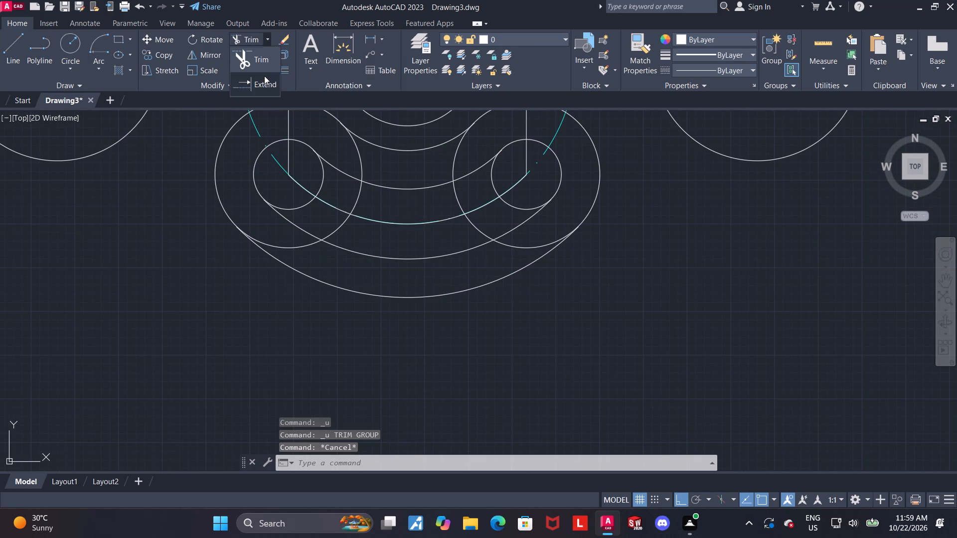
{"action": "left_click", "coordinate": [255, 86]}
{"action": "scroll", "coordinate": [269, 222], "scroll_direction": "up", "scroll_amount": 2}
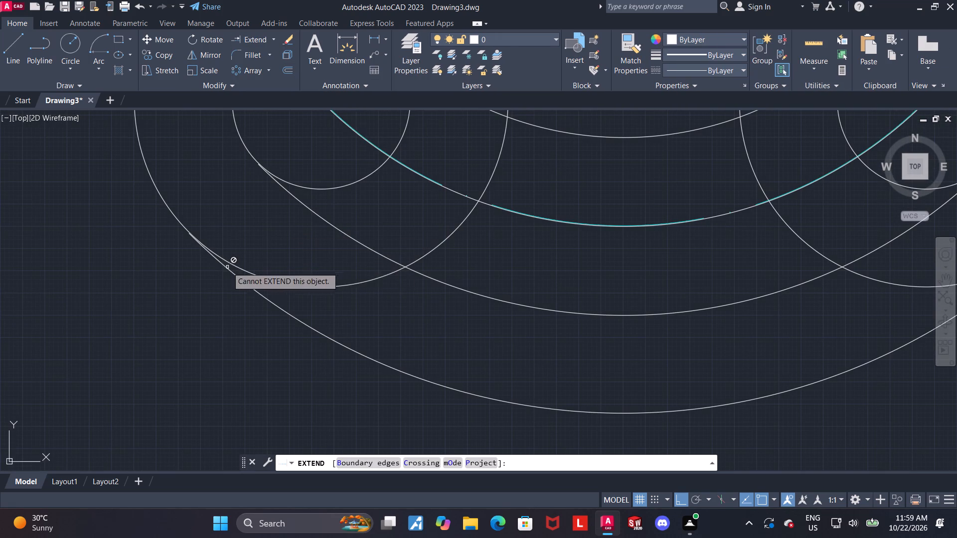
{"action": "scroll", "coordinate": [209, 258], "scroll_direction": "up", "scroll_amount": 5}
{"action": "scroll", "coordinate": [190, 208], "scroll_direction": "down", "scroll_amount": 3}
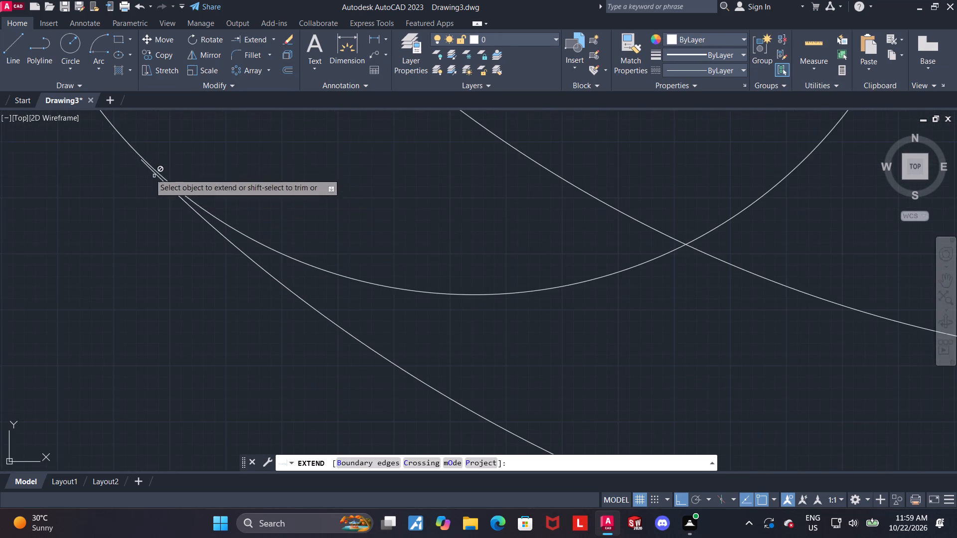
{"action": "scroll", "coordinate": [135, 168], "scroll_direction": "up", "scroll_amount": 2}
{"action": "left_click", "coordinate": [164, 165]}
{"action": "scroll", "coordinate": [167, 168], "scroll_direction": "down", "scroll_amount": 4}
{"action": "scroll", "coordinate": [302, 153], "scroll_direction": "down", "scroll_amount": 3}
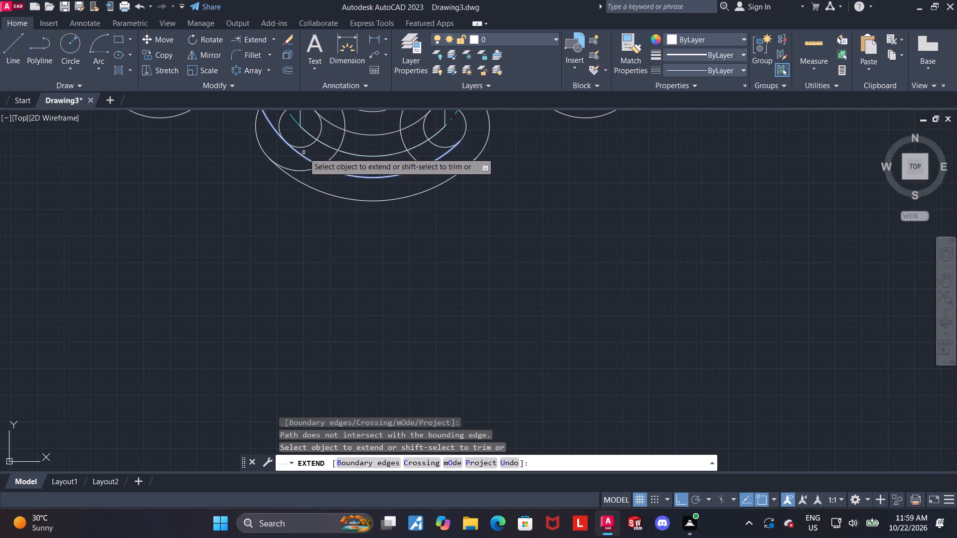
{"action": "scroll", "coordinate": [304, 111], "scroll_direction": "up", "scroll_amount": 2}
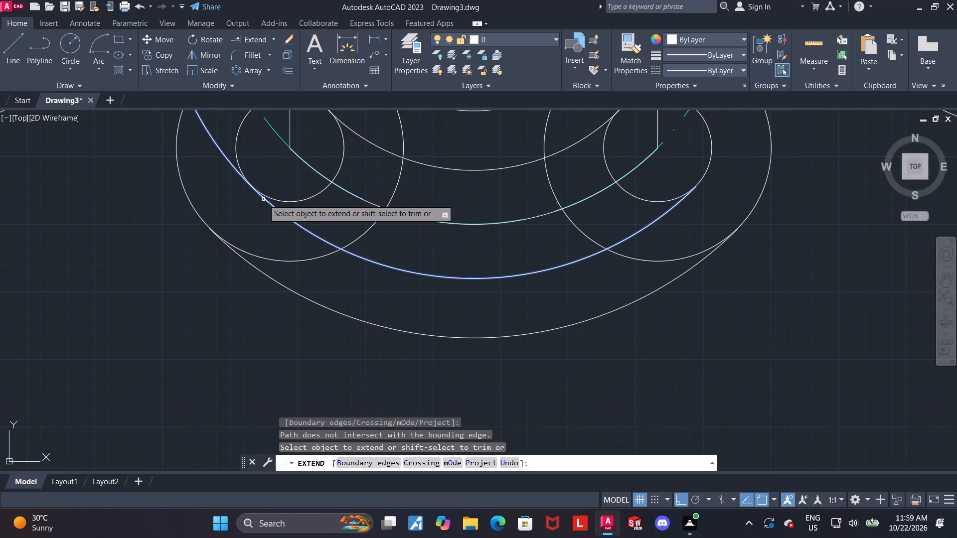
{"action": "left_click", "coordinate": [263, 199]}
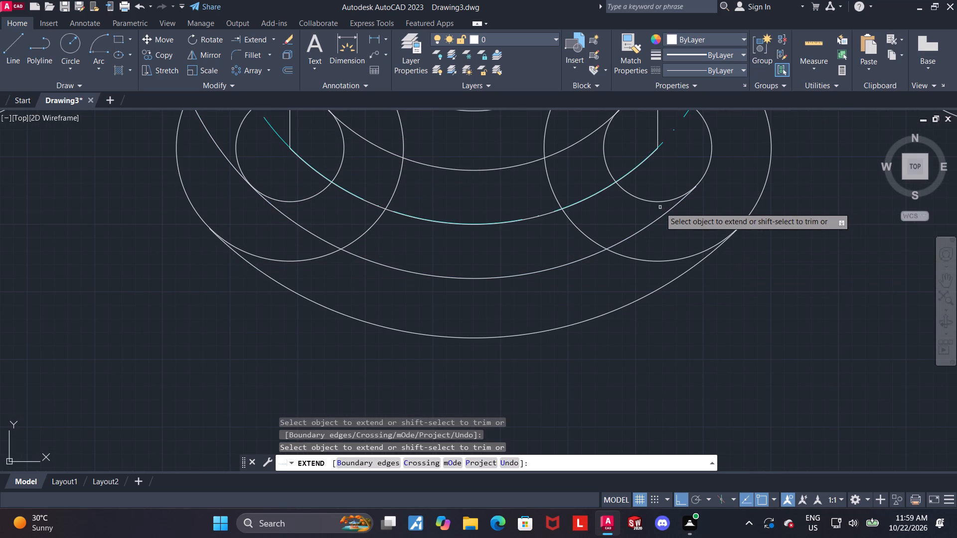
{"action": "left_click", "coordinate": [669, 211]}
{"action": "scroll", "coordinate": [669, 211], "scroll_direction": "down", "scroll_amount": 3}
{"action": "scroll", "coordinate": [626, 179], "scroll_direction": "up", "scroll_amount": 2}
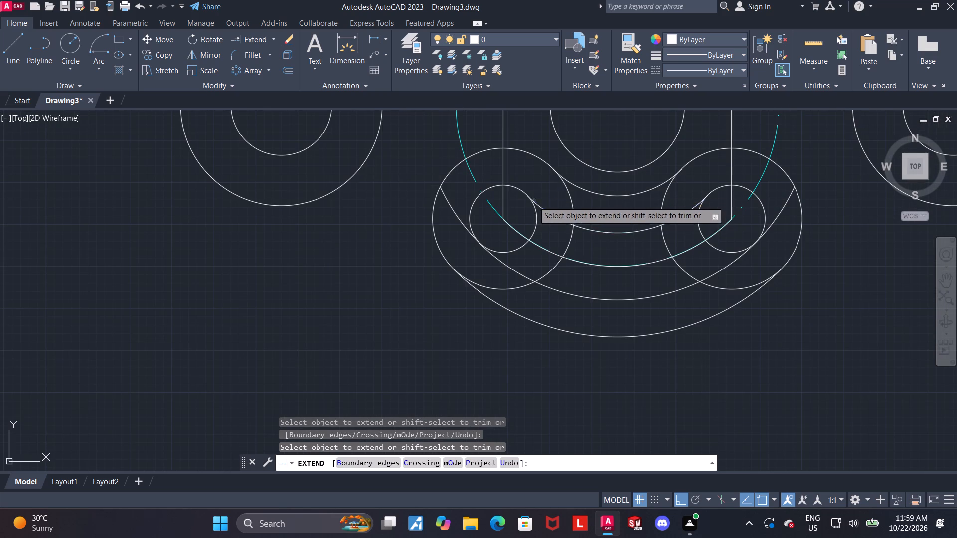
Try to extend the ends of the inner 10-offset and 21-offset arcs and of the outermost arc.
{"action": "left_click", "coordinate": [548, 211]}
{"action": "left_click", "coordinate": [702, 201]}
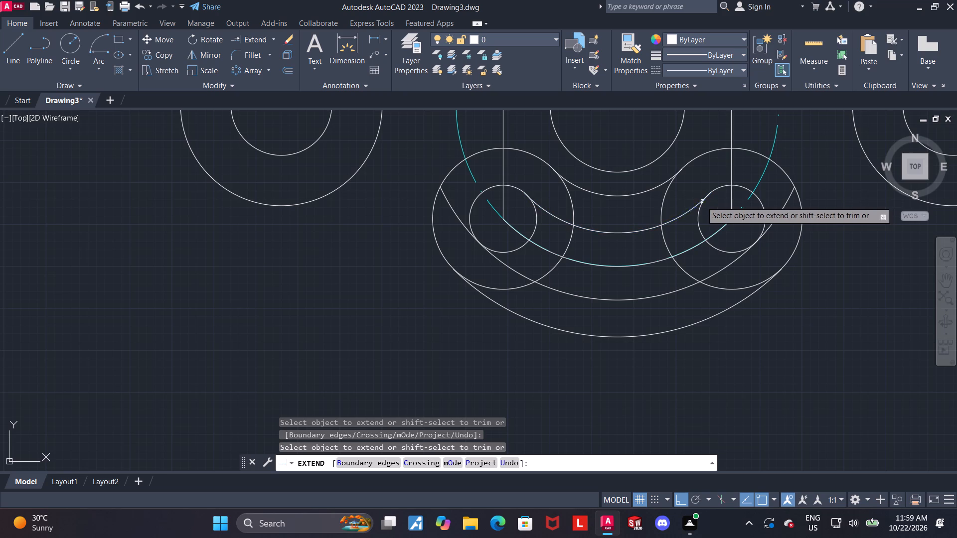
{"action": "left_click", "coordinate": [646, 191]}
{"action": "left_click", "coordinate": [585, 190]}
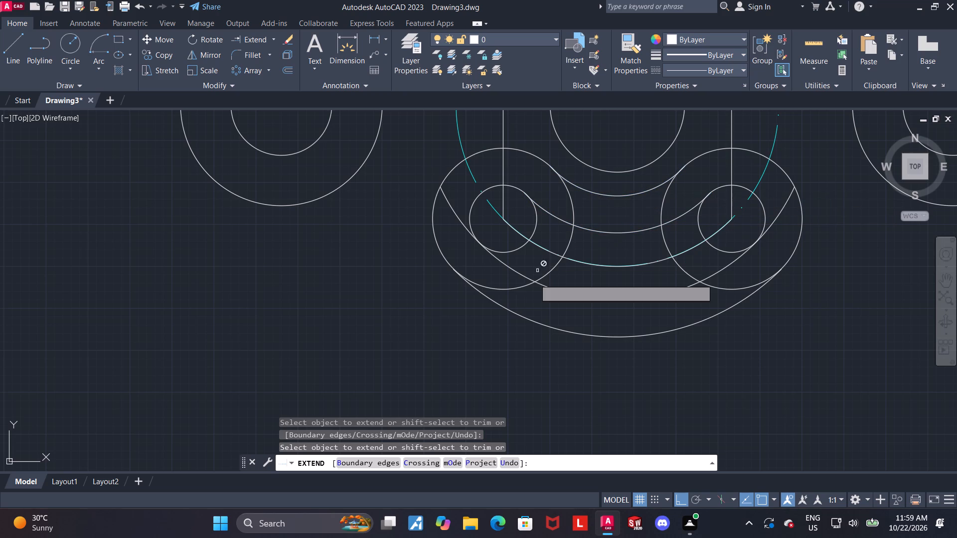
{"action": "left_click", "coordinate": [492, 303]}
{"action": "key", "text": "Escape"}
Delete the outermost 21-offset arc below the two lower bosses.
{"action": "left_click", "coordinate": [559, 329]}
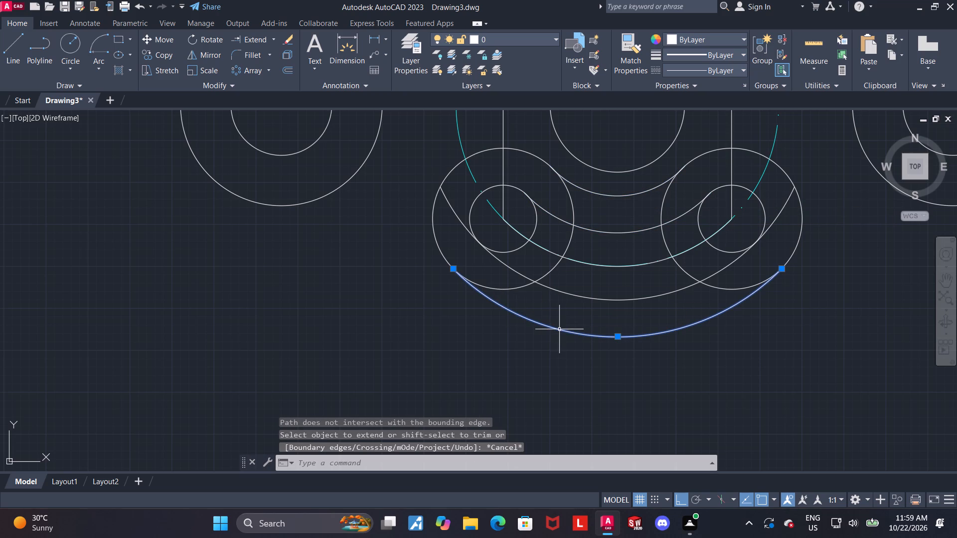
{"action": "key", "text": "Delete"}
{"action": "key", "text": "Escape"}
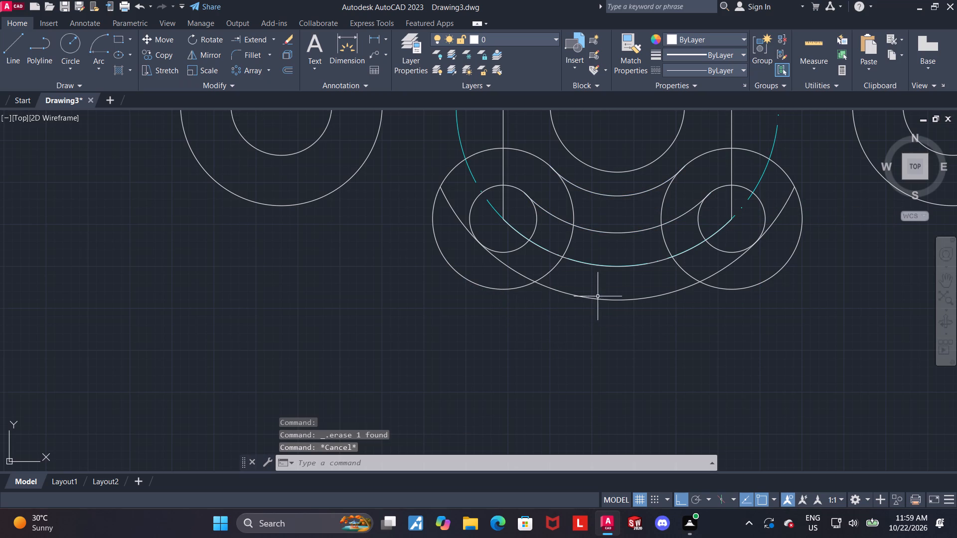
{"action": "key", "text": "Escape"}
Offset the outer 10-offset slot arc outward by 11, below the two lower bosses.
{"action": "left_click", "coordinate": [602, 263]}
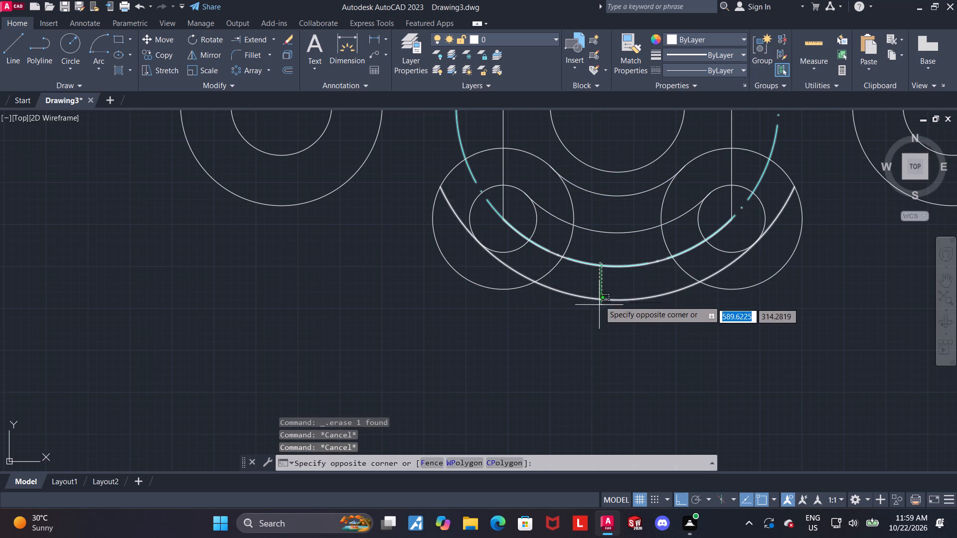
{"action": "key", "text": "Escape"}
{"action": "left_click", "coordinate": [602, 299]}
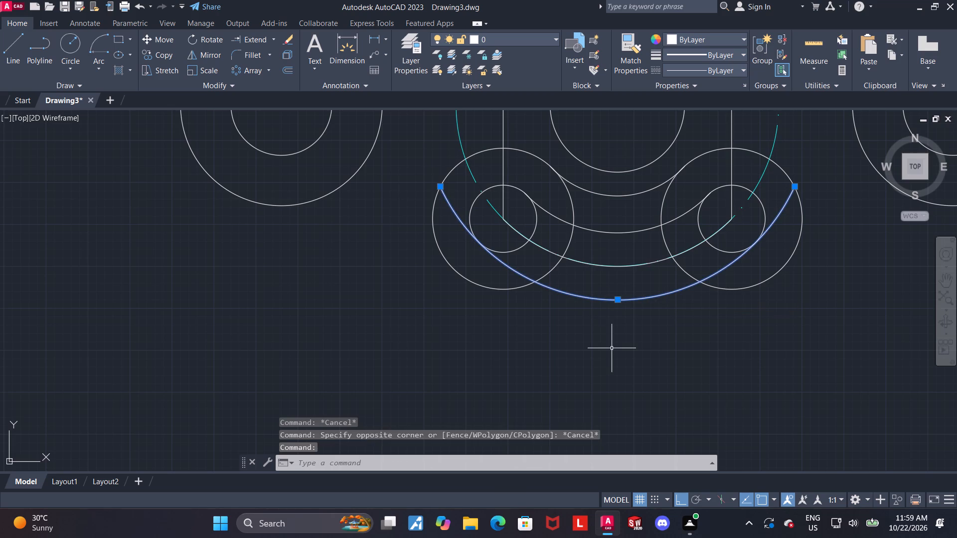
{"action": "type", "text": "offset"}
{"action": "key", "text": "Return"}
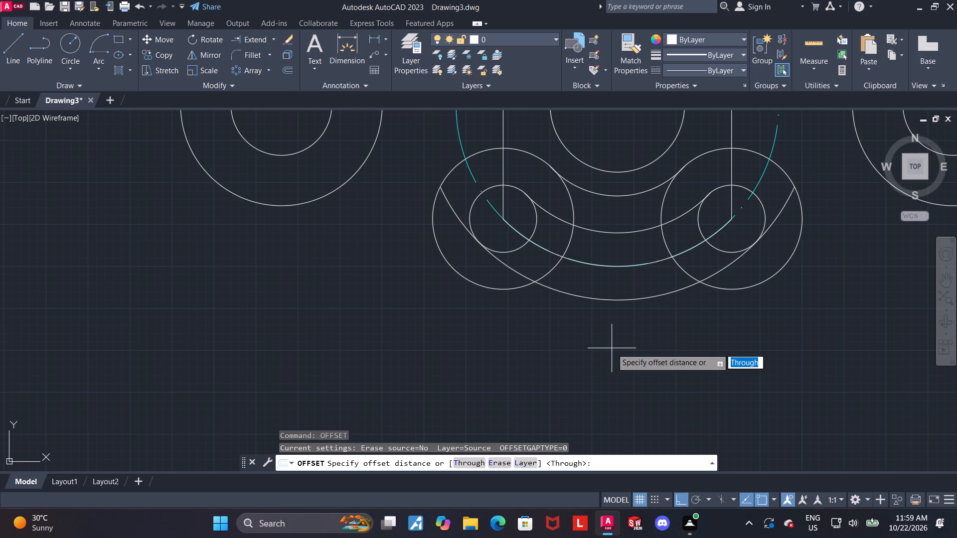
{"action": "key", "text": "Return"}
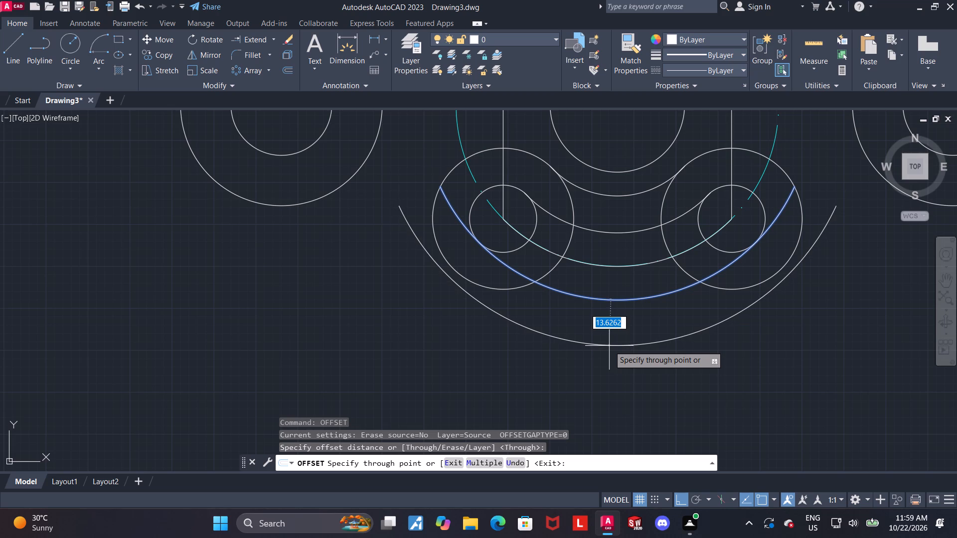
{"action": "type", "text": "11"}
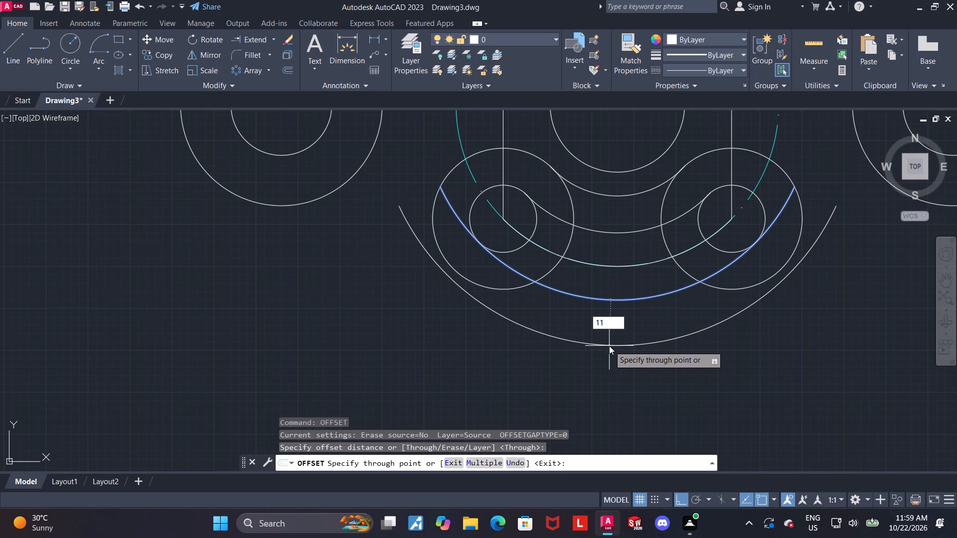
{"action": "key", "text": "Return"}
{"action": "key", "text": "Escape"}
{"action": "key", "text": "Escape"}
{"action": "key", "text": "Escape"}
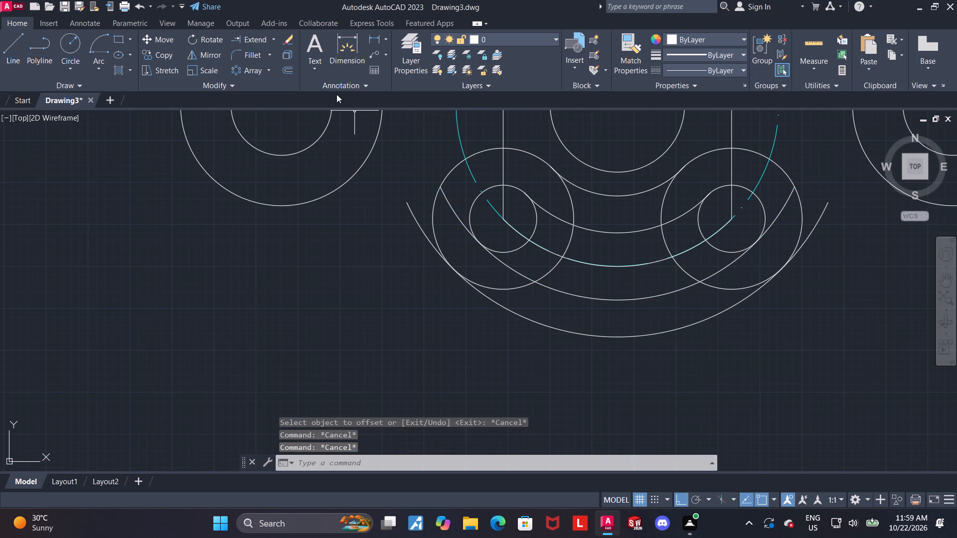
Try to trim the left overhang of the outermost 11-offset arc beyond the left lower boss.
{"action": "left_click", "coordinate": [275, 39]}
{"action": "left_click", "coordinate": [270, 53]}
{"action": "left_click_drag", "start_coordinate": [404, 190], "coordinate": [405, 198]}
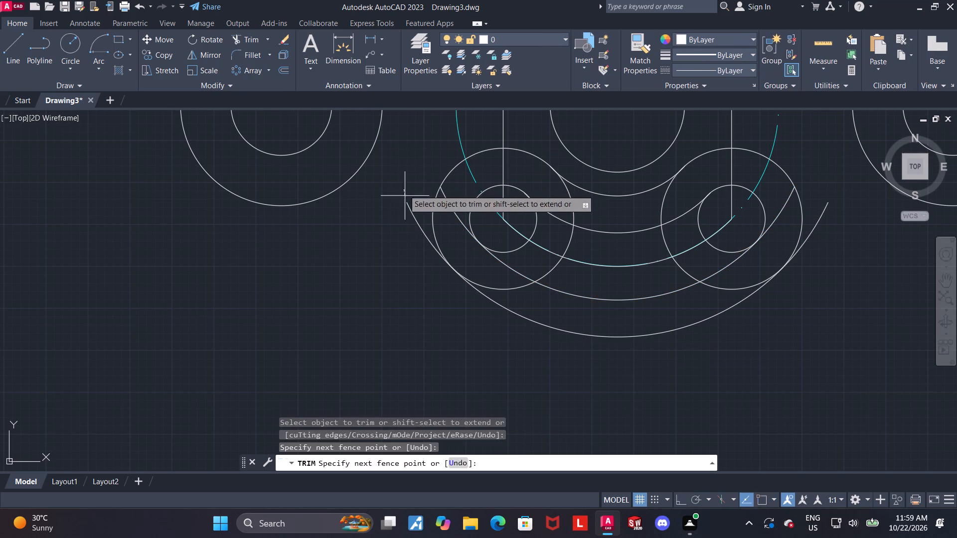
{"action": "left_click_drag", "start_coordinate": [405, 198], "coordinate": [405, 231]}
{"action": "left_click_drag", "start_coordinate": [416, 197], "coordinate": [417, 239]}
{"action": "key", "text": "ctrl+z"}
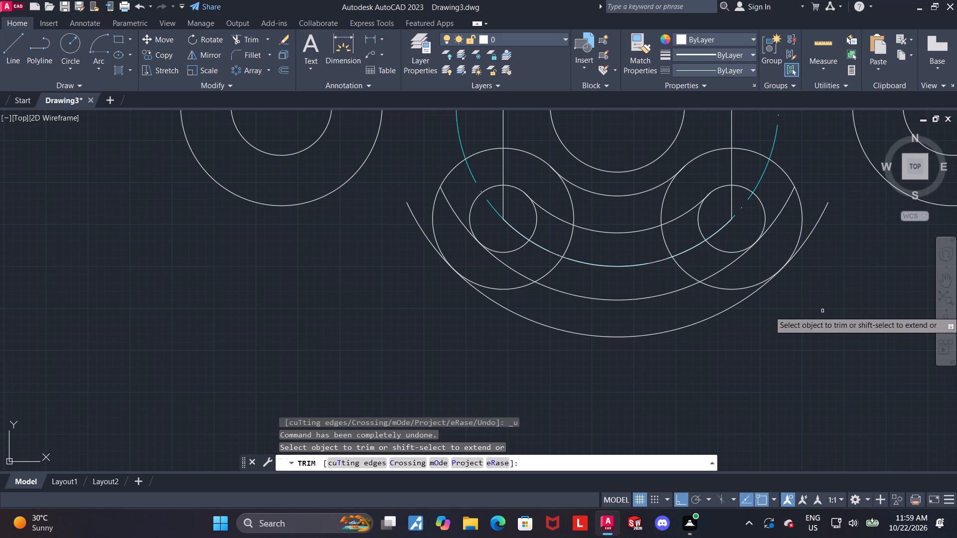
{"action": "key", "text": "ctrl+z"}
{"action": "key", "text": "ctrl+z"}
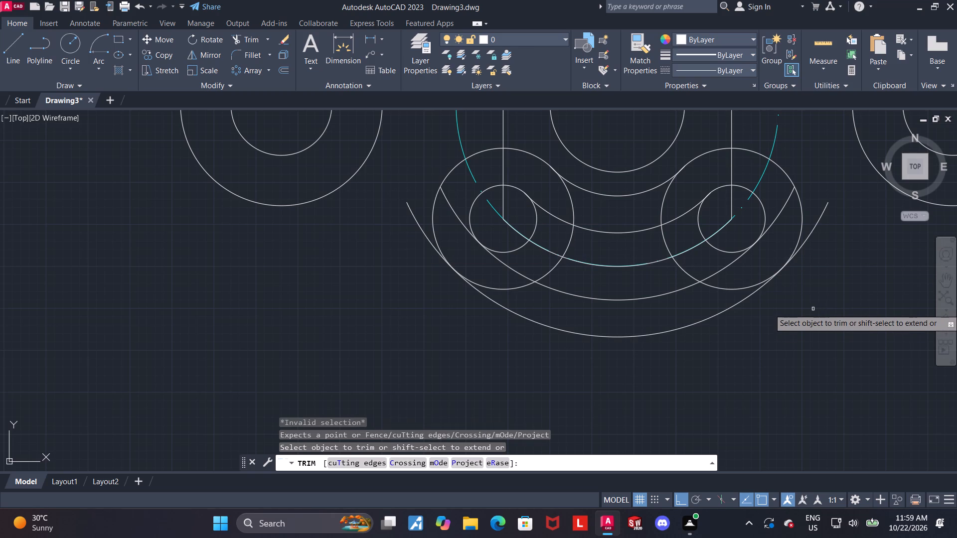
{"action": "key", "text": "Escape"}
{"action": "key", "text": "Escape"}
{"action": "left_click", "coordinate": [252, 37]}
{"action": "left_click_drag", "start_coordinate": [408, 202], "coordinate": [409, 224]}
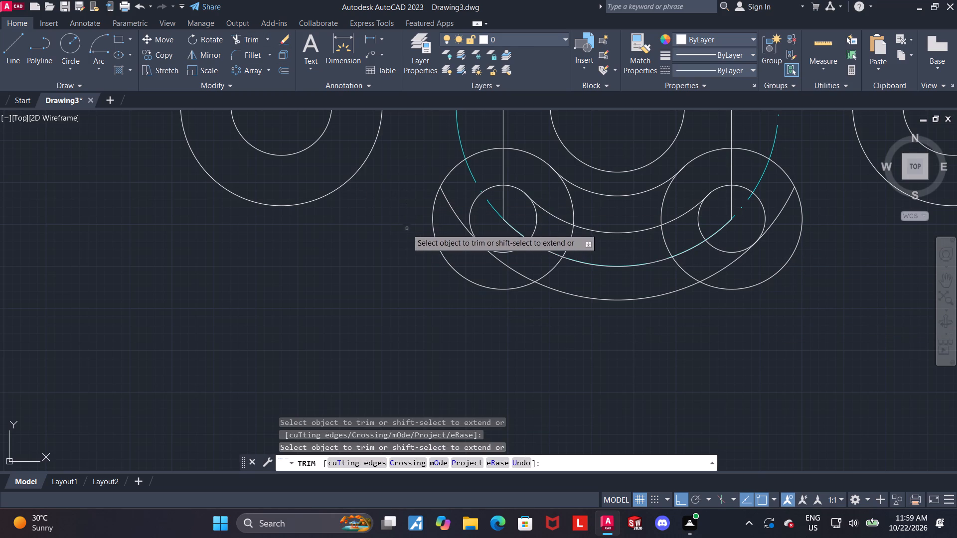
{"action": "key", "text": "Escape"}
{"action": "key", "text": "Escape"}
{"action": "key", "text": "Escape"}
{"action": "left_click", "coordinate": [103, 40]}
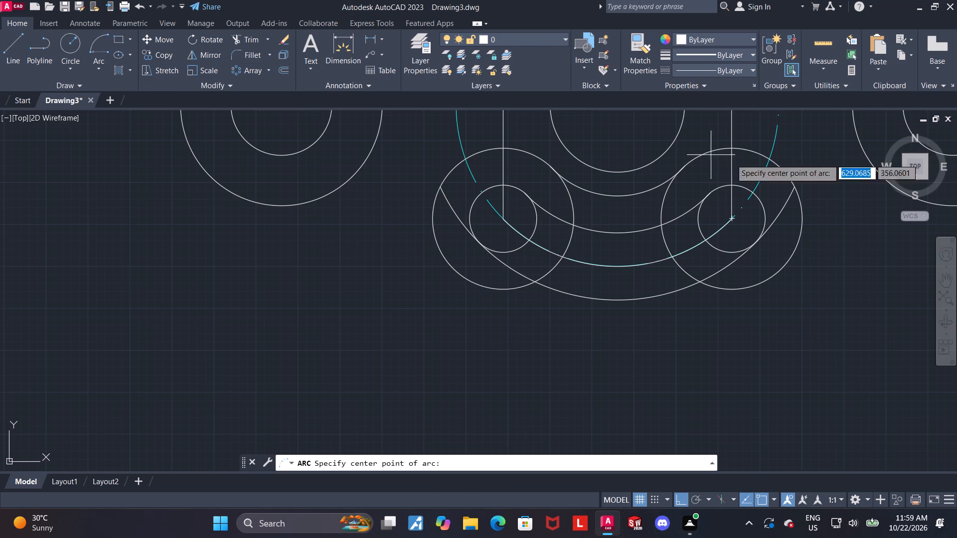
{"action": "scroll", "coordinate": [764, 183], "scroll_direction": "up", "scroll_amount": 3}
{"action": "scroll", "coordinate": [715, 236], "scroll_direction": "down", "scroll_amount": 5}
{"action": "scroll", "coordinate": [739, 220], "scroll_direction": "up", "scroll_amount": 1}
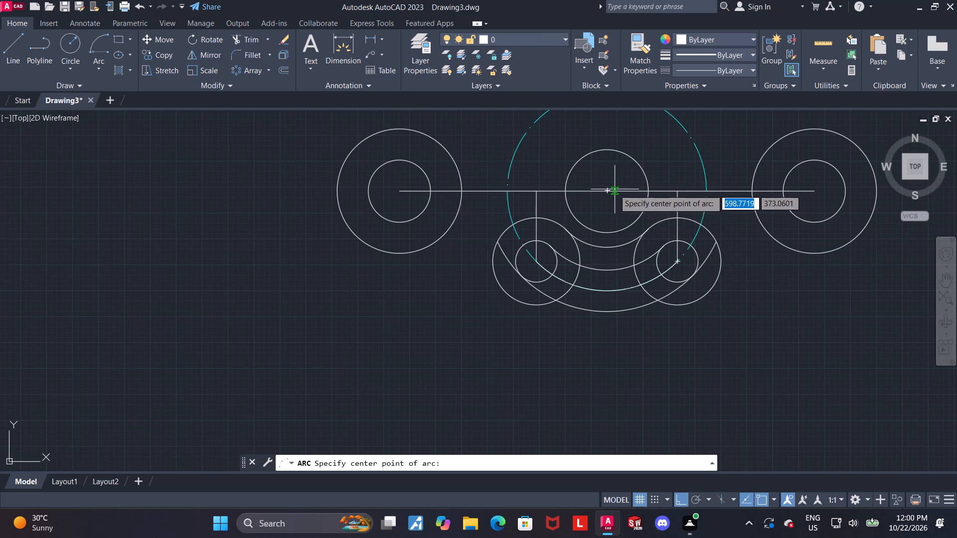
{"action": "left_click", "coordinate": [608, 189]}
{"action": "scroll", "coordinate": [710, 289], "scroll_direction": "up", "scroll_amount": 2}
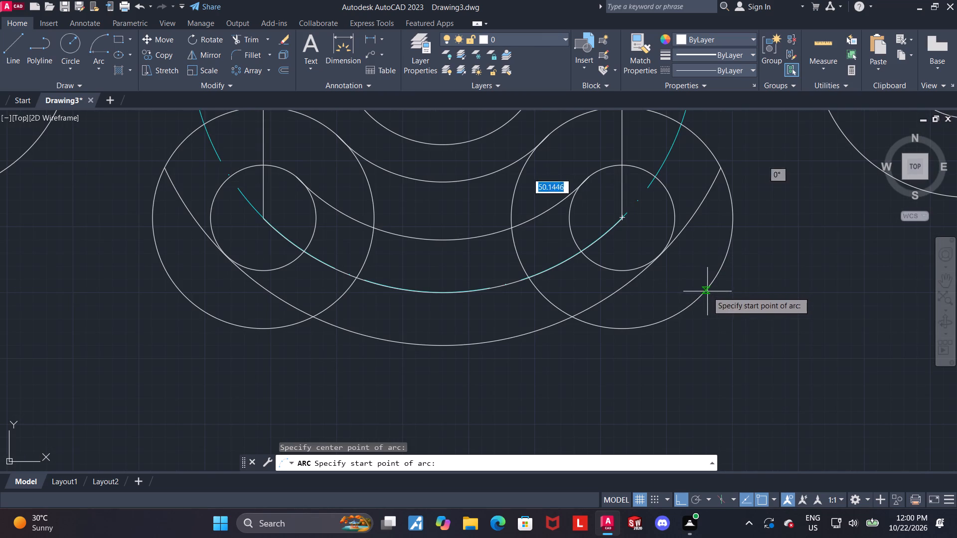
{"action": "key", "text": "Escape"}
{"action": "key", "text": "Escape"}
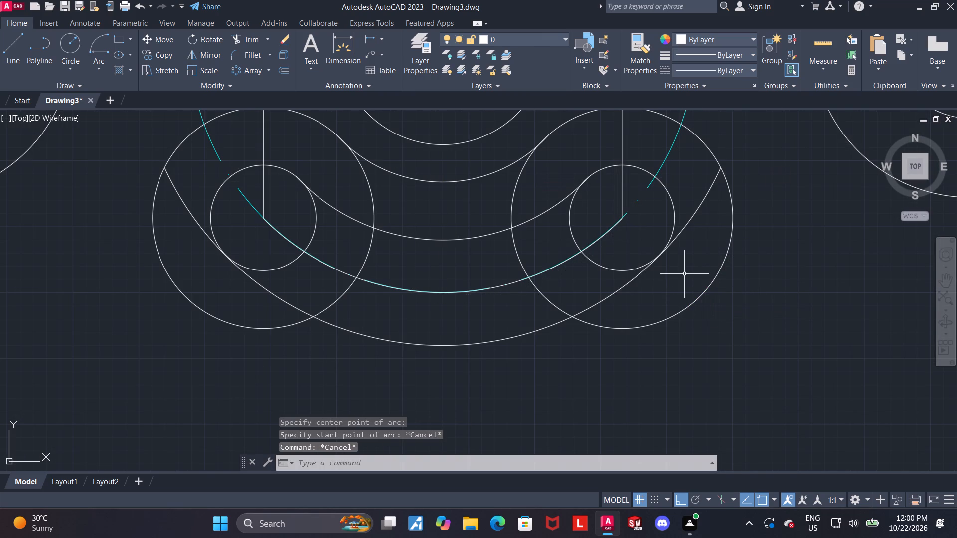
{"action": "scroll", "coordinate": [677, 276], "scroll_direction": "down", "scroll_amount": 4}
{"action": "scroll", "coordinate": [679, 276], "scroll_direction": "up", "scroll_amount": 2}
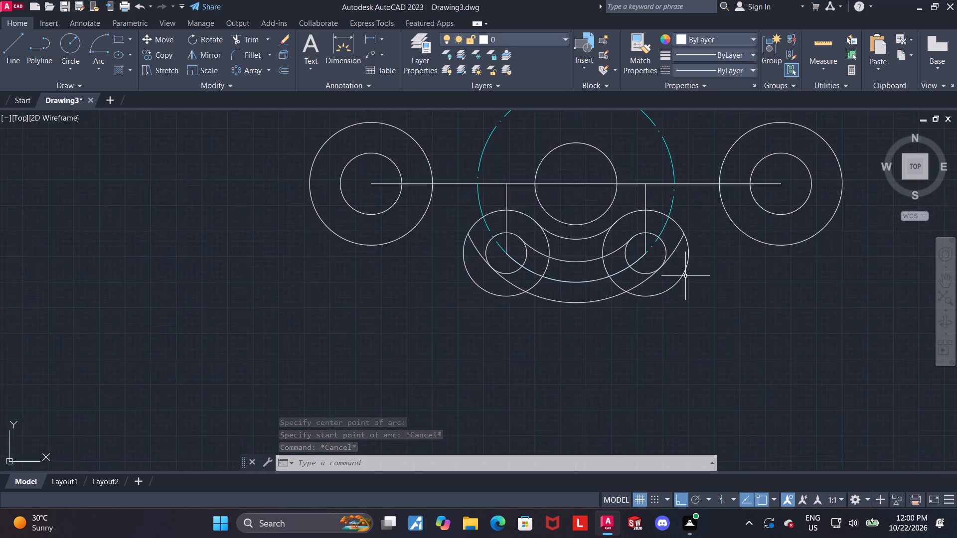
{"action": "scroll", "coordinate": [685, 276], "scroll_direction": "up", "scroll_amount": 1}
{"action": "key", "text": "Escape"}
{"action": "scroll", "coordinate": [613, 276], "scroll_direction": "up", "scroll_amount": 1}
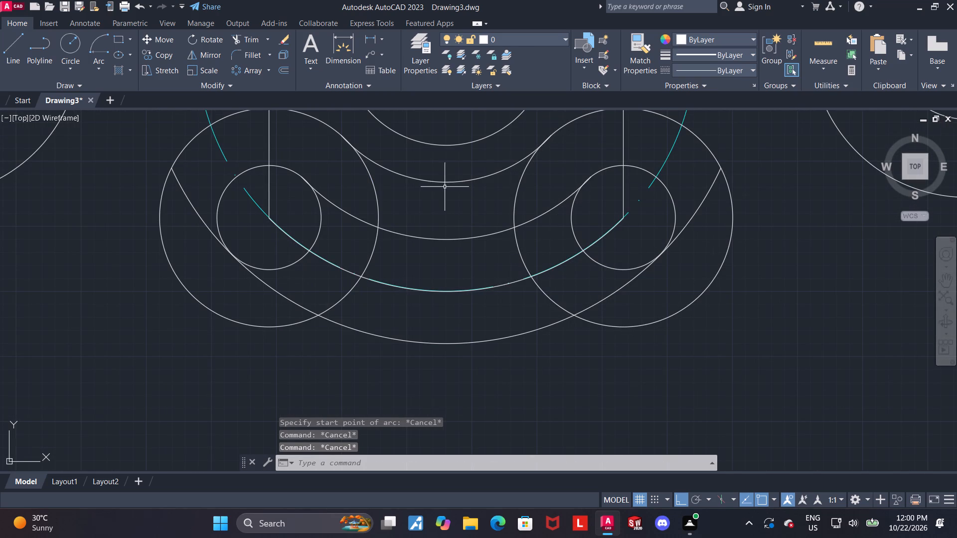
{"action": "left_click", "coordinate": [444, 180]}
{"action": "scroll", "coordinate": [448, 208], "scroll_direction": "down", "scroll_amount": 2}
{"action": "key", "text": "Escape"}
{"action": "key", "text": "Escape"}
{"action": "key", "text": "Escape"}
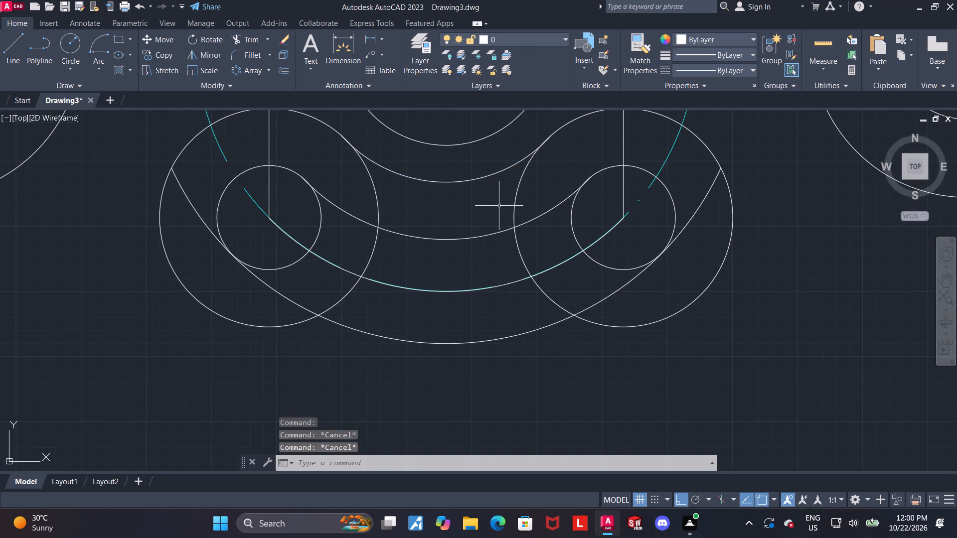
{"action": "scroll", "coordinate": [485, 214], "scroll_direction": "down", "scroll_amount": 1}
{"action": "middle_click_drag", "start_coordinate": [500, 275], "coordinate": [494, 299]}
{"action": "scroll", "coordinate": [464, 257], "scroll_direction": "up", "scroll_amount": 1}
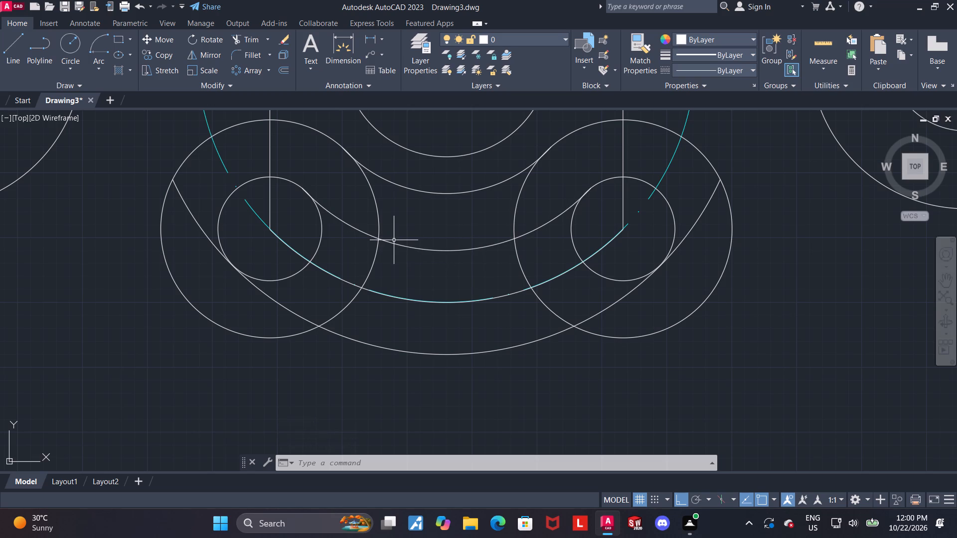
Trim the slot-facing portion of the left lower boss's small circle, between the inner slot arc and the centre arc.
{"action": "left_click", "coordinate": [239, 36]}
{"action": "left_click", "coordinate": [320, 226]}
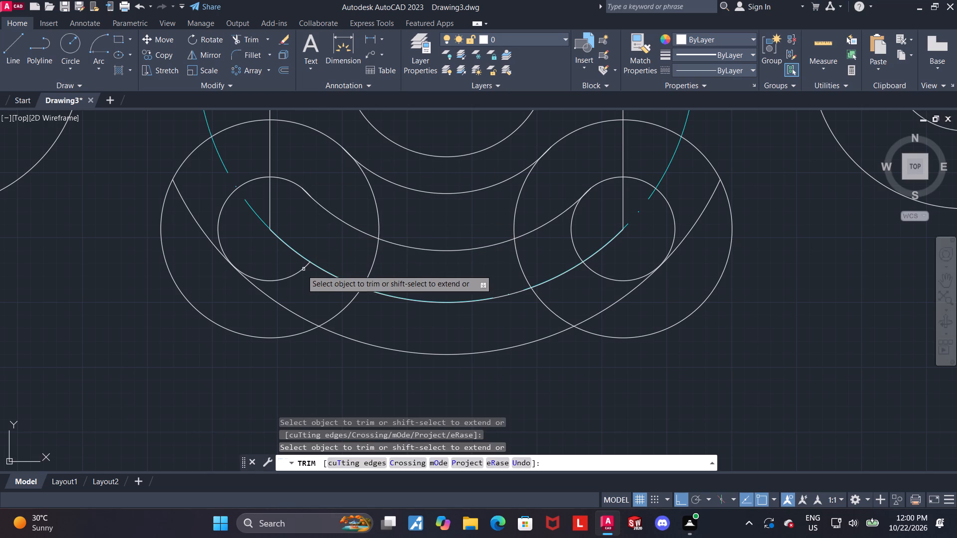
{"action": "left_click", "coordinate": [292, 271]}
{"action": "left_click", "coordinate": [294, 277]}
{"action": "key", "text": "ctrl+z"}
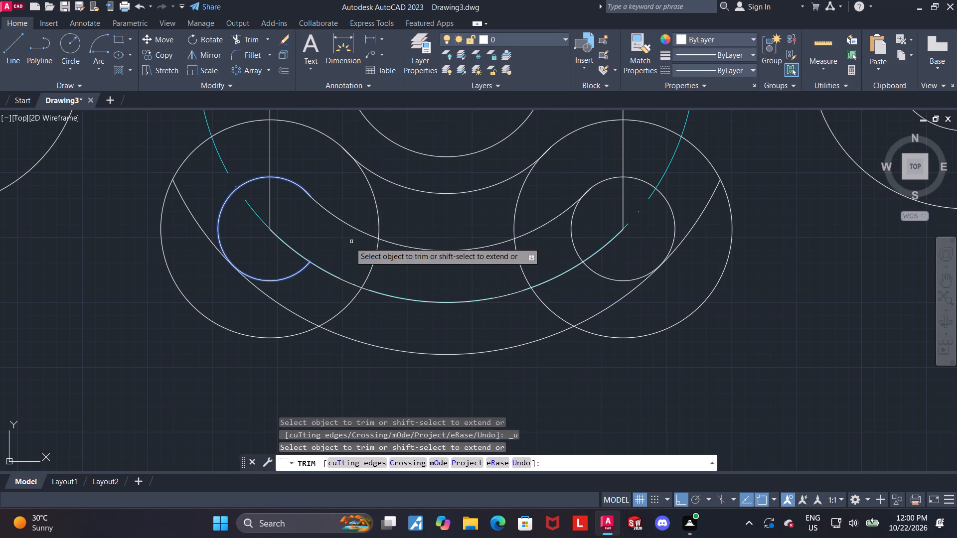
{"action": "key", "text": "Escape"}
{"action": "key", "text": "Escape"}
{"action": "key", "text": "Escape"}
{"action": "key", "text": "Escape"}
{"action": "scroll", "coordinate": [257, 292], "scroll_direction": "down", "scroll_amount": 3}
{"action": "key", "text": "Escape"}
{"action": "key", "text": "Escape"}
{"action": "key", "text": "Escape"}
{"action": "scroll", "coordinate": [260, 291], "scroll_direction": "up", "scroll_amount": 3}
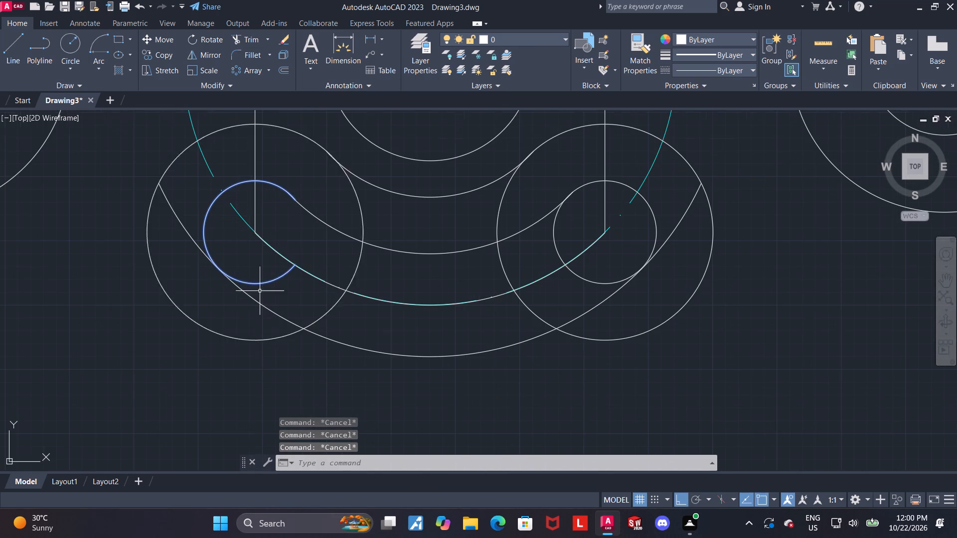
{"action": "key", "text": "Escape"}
Undo all slot construction back through the offset arcs and the centre arc joining the two lower bosses.
{"action": "left_click", "coordinate": [257, 346]}
{"action": "key", "text": "ctrl+z"}
{"action": "key", "text": "ctrl+z"}
{"action": "key", "text": "ctrl+z"}
{"action": "key", "text": "ctrl+z"}
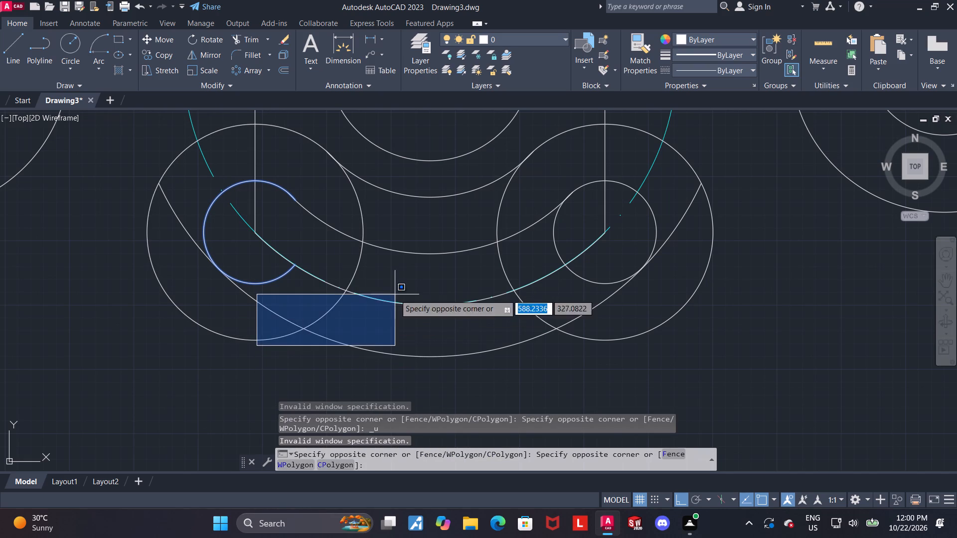
{"action": "key", "text": "Escape"}
{"action": "key", "text": "Escape"}
{"action": "key", "text": "ctrl+z"}
{"action": "key", "text": "ctrl+z"}
{"action": "key", "text": "ctrl+z"}
{"action": "key", "text": "ctrl+z"}
{"action": "key", "text": "ctrl+z"}
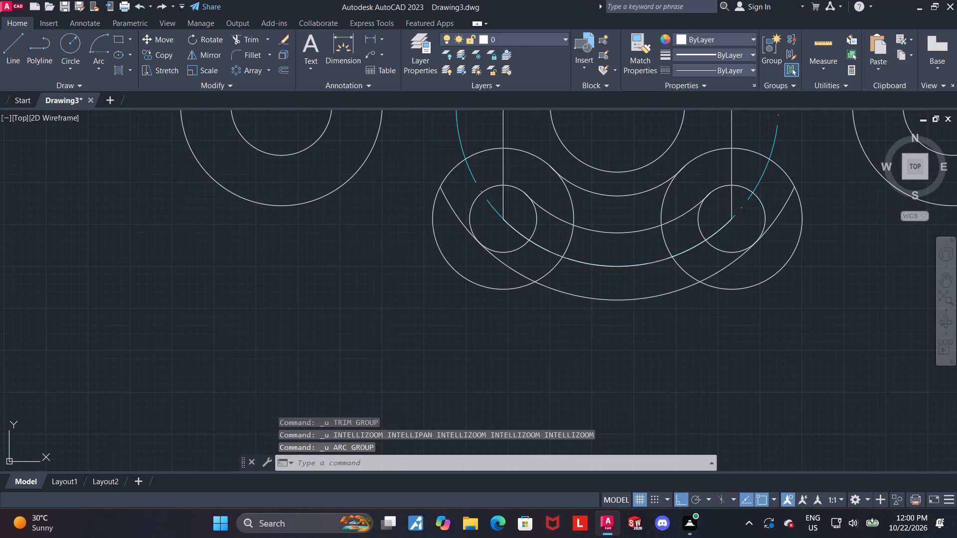
{"action": "key", "text": "ctrl+z"}
{"action": "key", "text": "ctrl+z"}
{"action": "key", "text": "ctrl+z"}
{"action": "key", "text": "ctrl+z"}
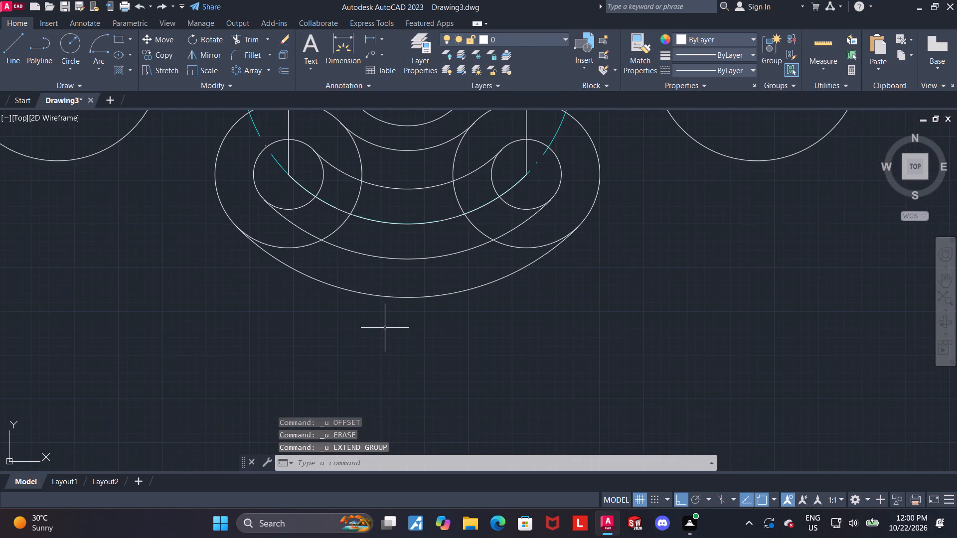
{"action": "key", "text": "ctrl+z"}
{"action": "key", "text": "ctrl+z"}
{"action": "key", "text": "ctrl+z"}
{"action": "key", "text": "ctrl+z"}
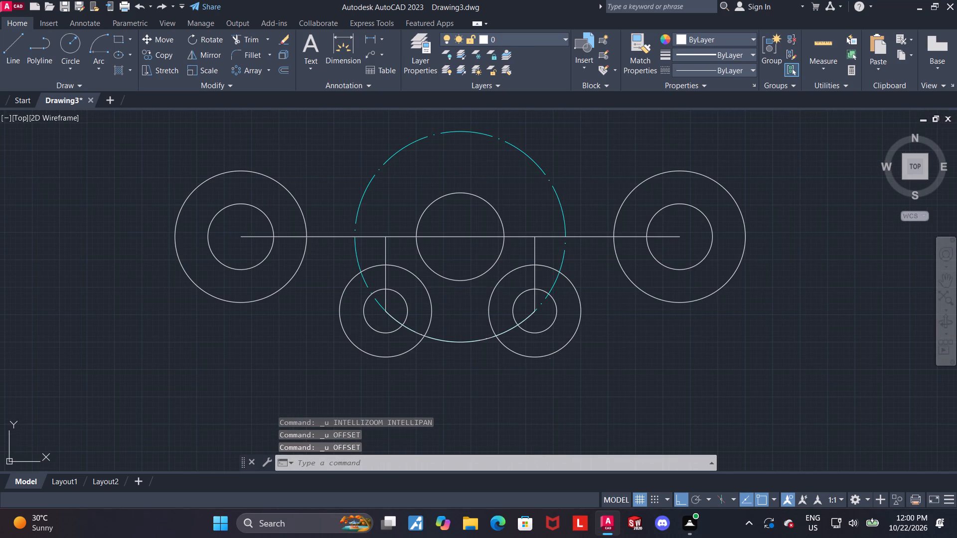
{"action": "key", "text": "ctrl+z"}
Draw an arc centred on the central hole, following the dash-dot circle between its outermost intersections with the lower bosses' large circles.
{"action": "scroll", "coordinate": [385, 328], "scroll_direction": "down", "scroll_amount": 1}
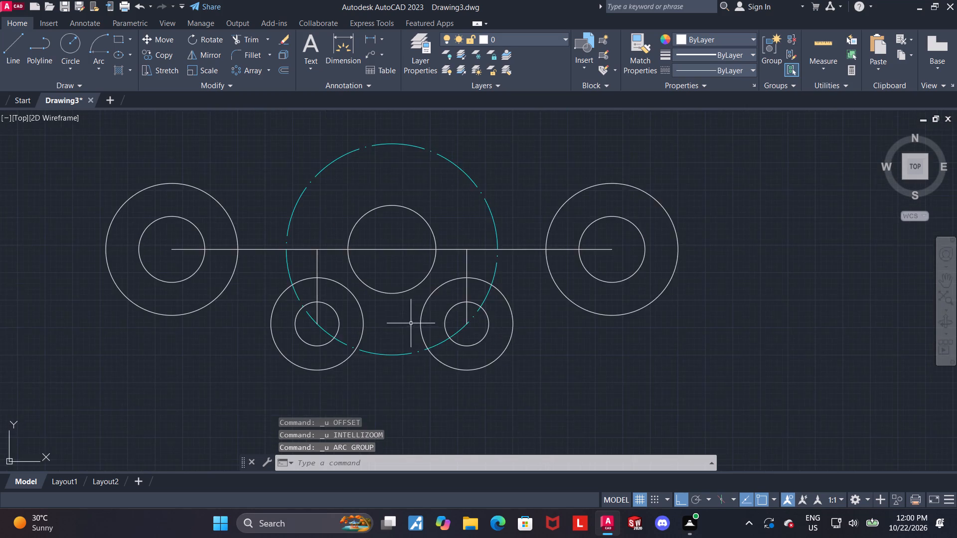
{"action": "middle_click_drag", "start_coordinate": [400, 320], "coordinate": [383, 266]}
{"action": "scroll", "coordinate": [384, 277], "scroll_direction": "up", "scroll_amount": 1}
{"action": "key", "text": "Escape"}
{"action": "key", "text": "Escape"}
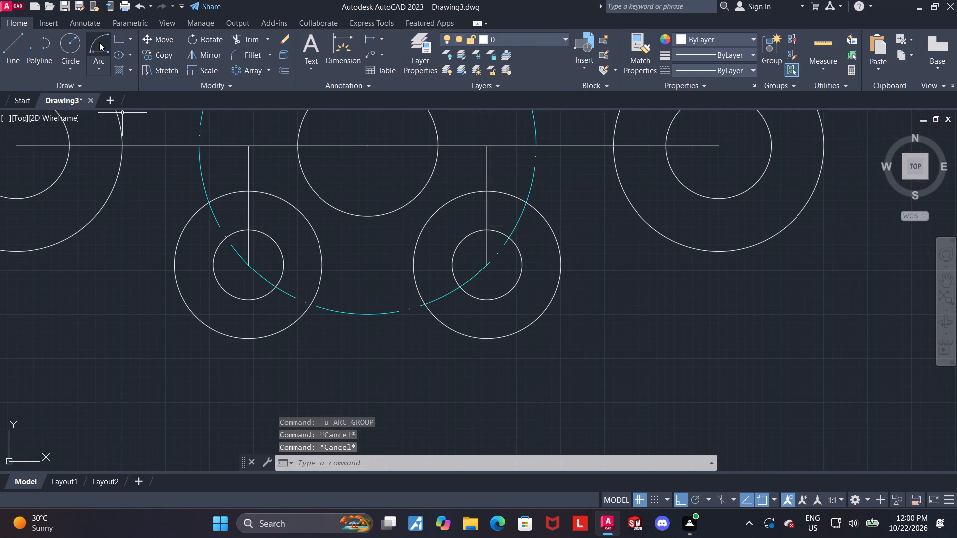
{"action": "left_click", "coordinate": [94, 50]}
{"action": "scroll", "coordinate": [246, 193], "scroll_direction": "down", "scroll_amount": 2}
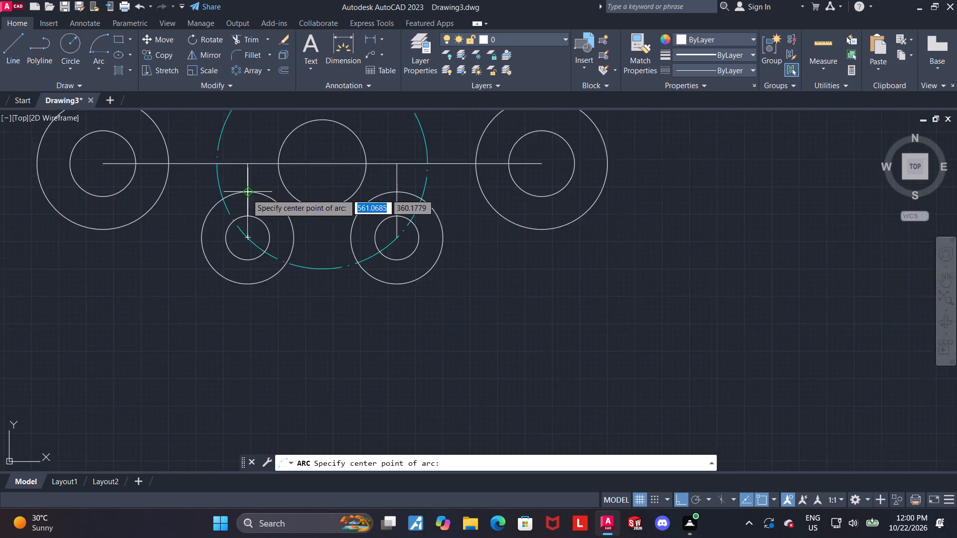
{"action": "scroll", "coordinate": [306, 172], "scroll_direction": "up", "scroll_amount": 2}
{"action": "left_click", "coordinate": [274, 178]}
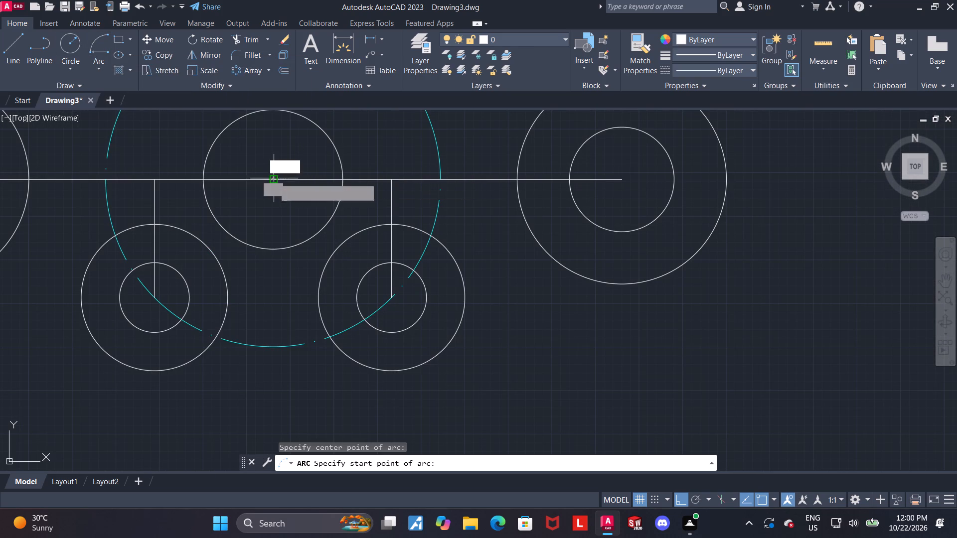
{"action": "left_click", "coordinate": [114, 235]}
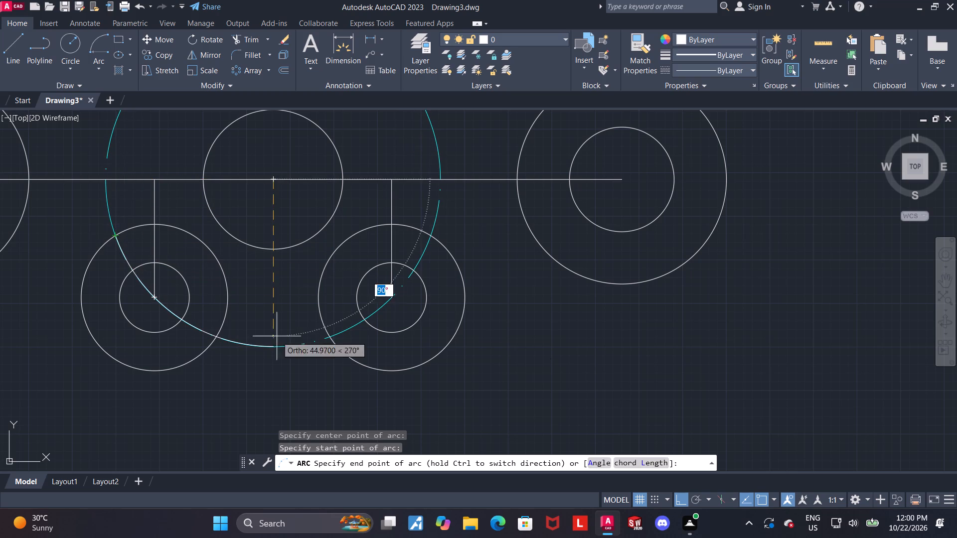
{"action": "left_click", "coordinate": [429, 234]}
{"action": "key", "text": "Escape"}
{"action": "key", "text": "Escape"}
Offset the new lower arc outward by 21, below the two lower bosses.
{"action": "scroll", "coordinate": [379, 338], "scroll_direction": "down", "scroll_amount": 1}
{"action": "middle_click_drag", "start_coordinate": [287, 363], "coordinate": [306, 290]}
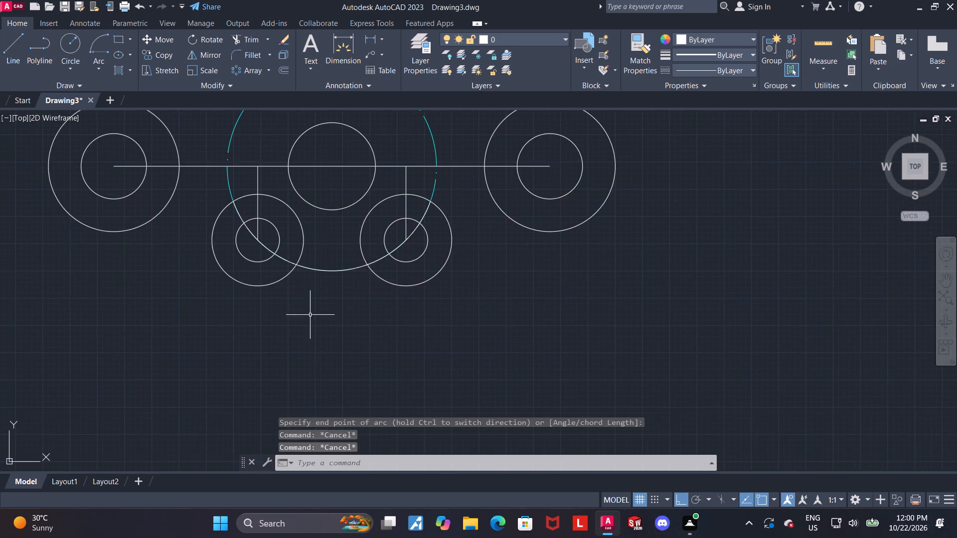
{"action": "scroll", "coordinate": [310, 315], "scroll_direction": "up", "scroll_amount": 1}
{"action": "left_click", "coordinate": [360, 245]}
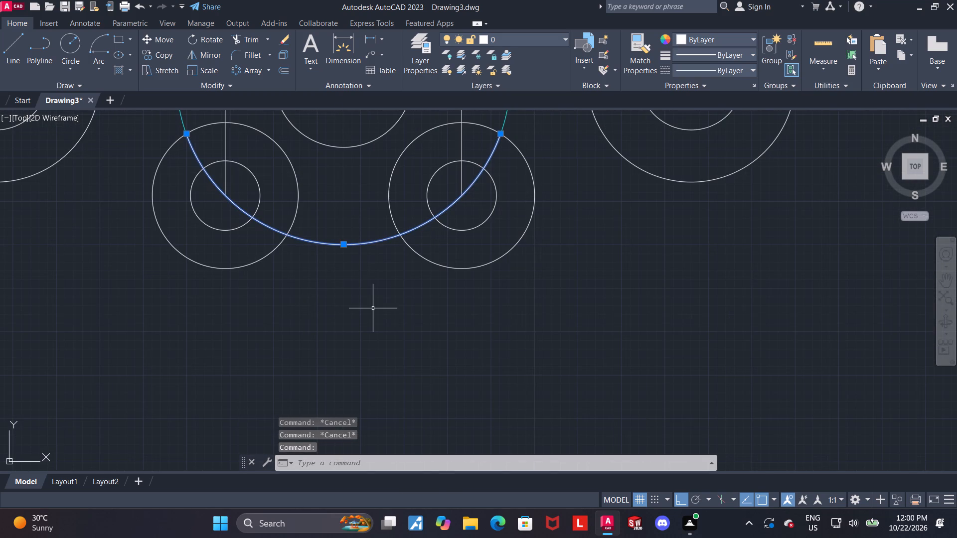
{"action": "type", "text": "offset"}
{"action": "key", "text": "Return"}
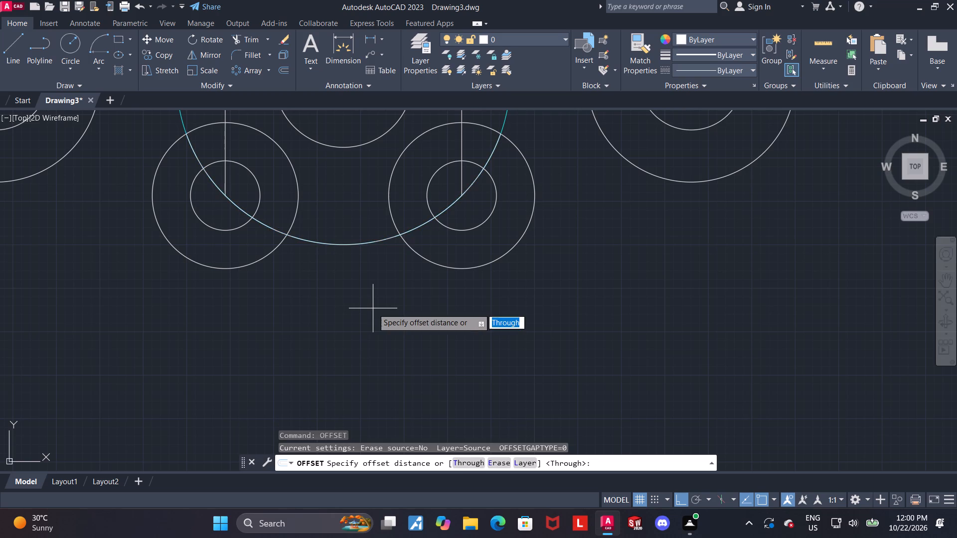
{"action": "key", "text": "Return"}
{"action": "type", "text": "21"}
{"action": "key", "text": "Return"}
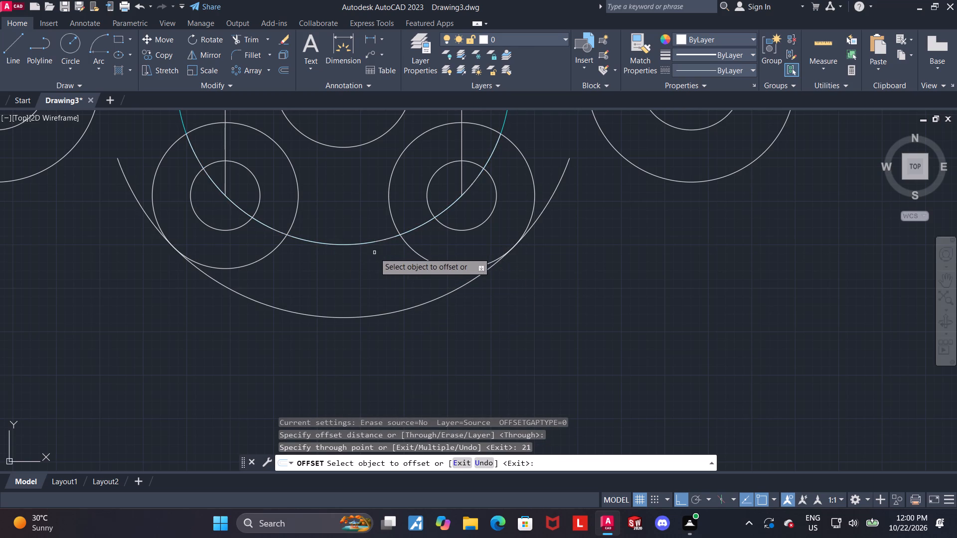
Offset the lower centre arc inward by 21, towards the central hole.
{"action": "left_click", "coordinate": [364, 243]}
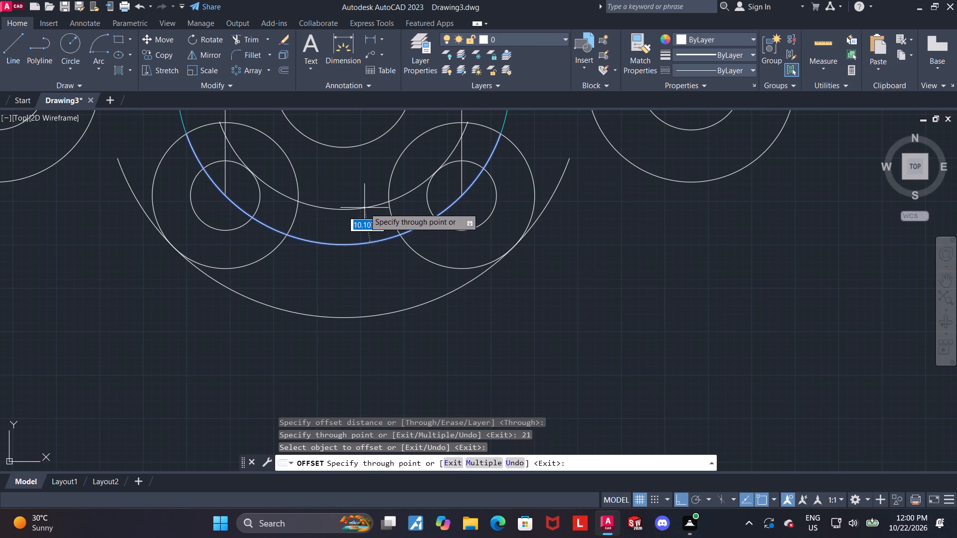
{"action": "type", "text": "21"}
{"action": "key", "text": "Return"}
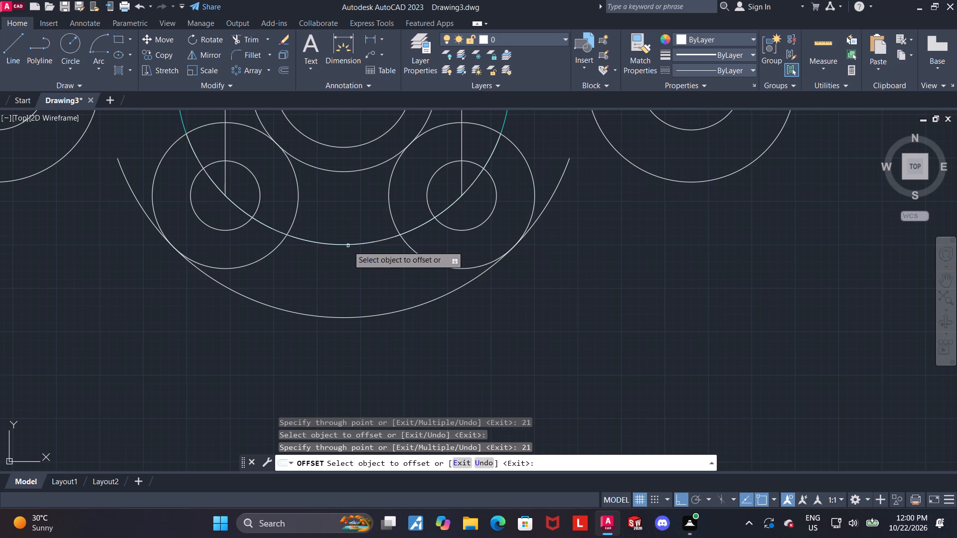
Offset the lower centre arc by 10 on both its outer and inner sides to form the slot arcs.
{"action": "left_click", "coordinate": [347, 244]}
{"action": "type", "text": "10"}
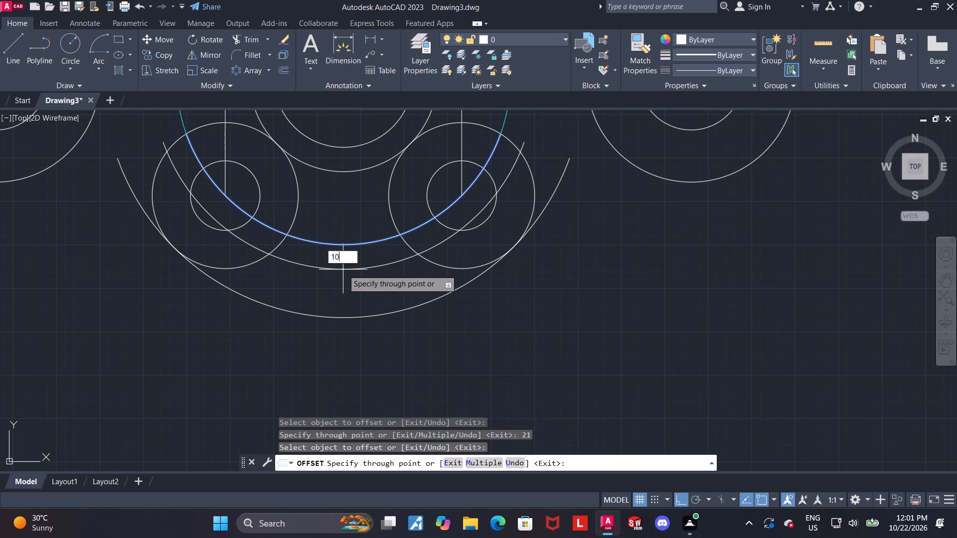
{"action": "key", "text": "Return"}
{"action": "key", "text": "Escape"}
{"action": "left_click", "coordinate": [337, 244]}
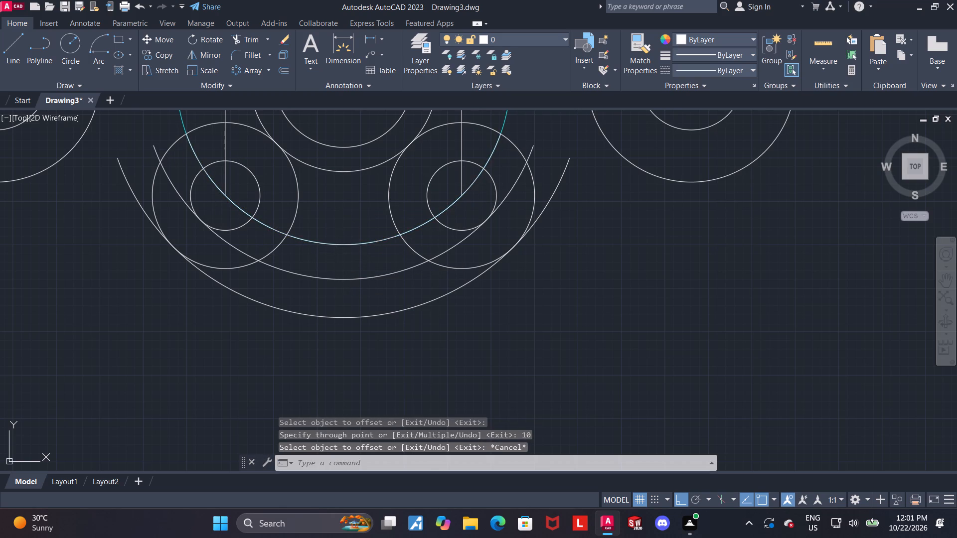
{"action": "type", "text": "offset"}
{"action": "key", "text": "Return"}
{"action": "key", "text": "Return"}
{"action": "type", "text": "10"}
{"action": "key", "text": "Return"}
{"action": "key", "text": "Escape"}
{"action": "key", "text": "Escape"}
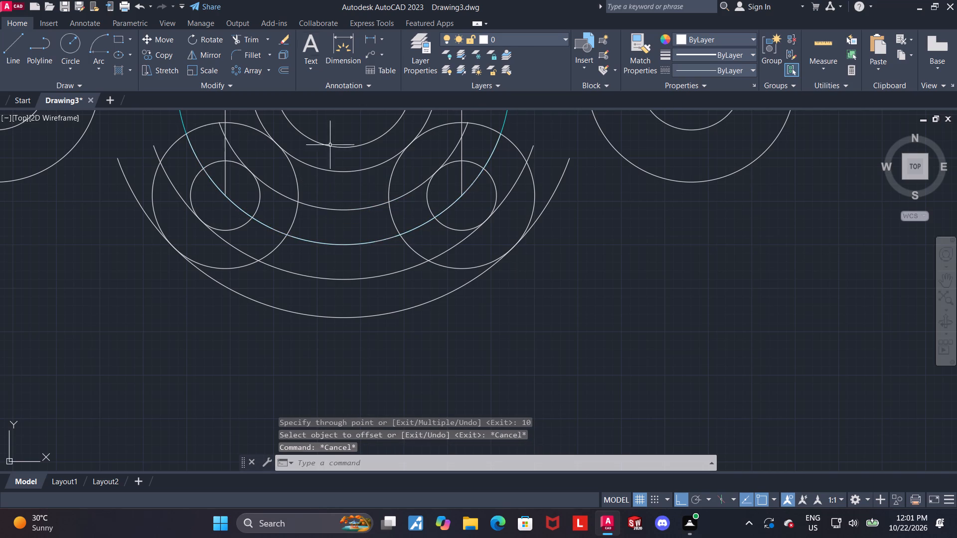
Trim the ends of the offset arcs that project beyond the two lower bosses' large circles.
{"action": "left_click", "coordinate": [251, 37]}
{"action": "scroll", "coordinate": [223, 182], "scroll_direction": "down", "scroll_amount": 1}
{"action": "middle_click_drag", "start_coordinate": [265, 209], "coordinate": [241, 256]}
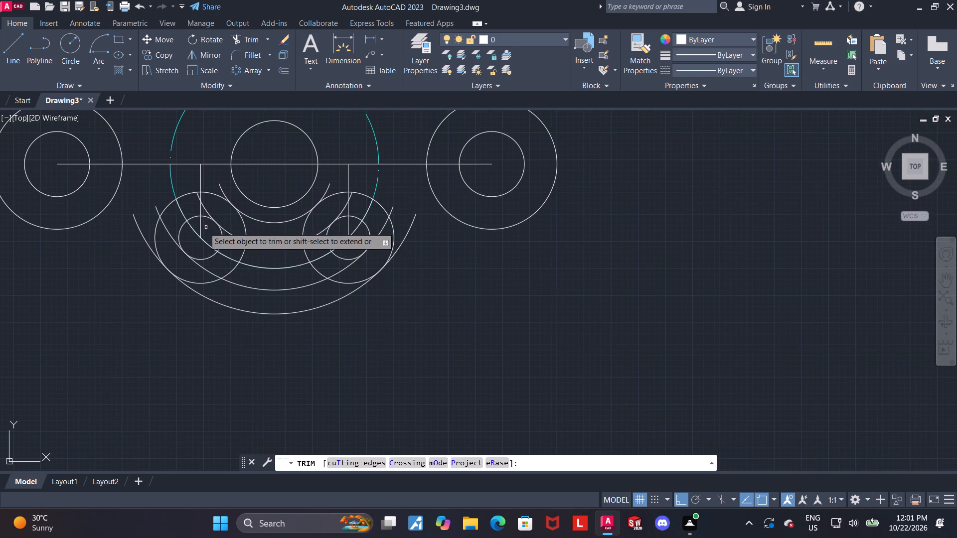
{"action": "scroll", "coordinate": [277, 185], "scroll_direction": "up", "scroll_amount": 2}
{"action": "left_click", "coordinate": [132, 191]}
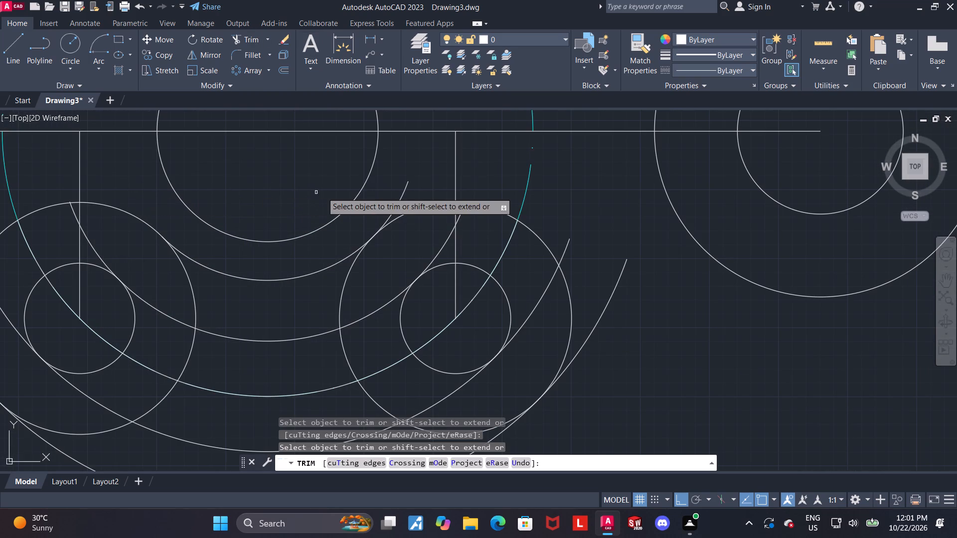
{"action": "left_click", "coordinate": [404, 191]}
{"action": "scroll", "coordinate": [403, 194], "scroll_direction": "down", "scroll_amount": 2}
{"action": "left_click_drag", "start_coordinate": [487, 238], "coordinate": [467, 216]}
{"action": "left_click_drag", "start_coordinate": [211, 233], "coordinate": [222, 221]}
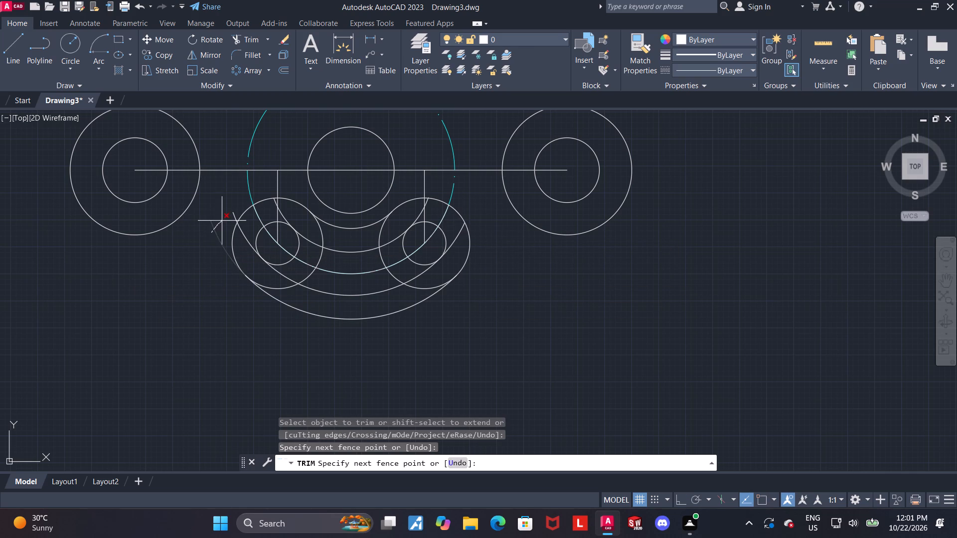
{"action": "left_click_drag", "start_coordinate": [222, 221], "coordinate": [237, 214]}
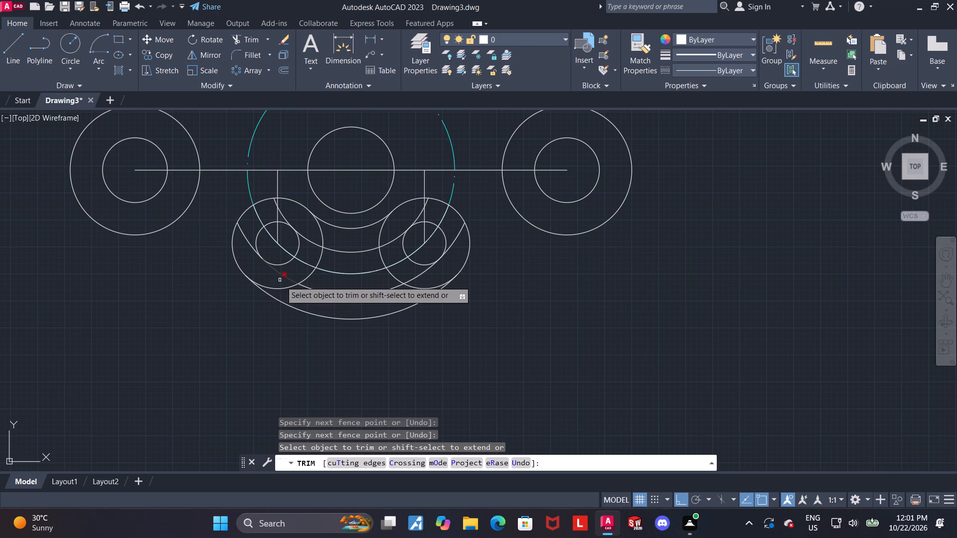
Trim the left lower boss's circle portions crossing the slot band and the slot arc ends inside the boss, leaving rounded ends.
{"action": "left_click", "coordinate": [283, 288]}
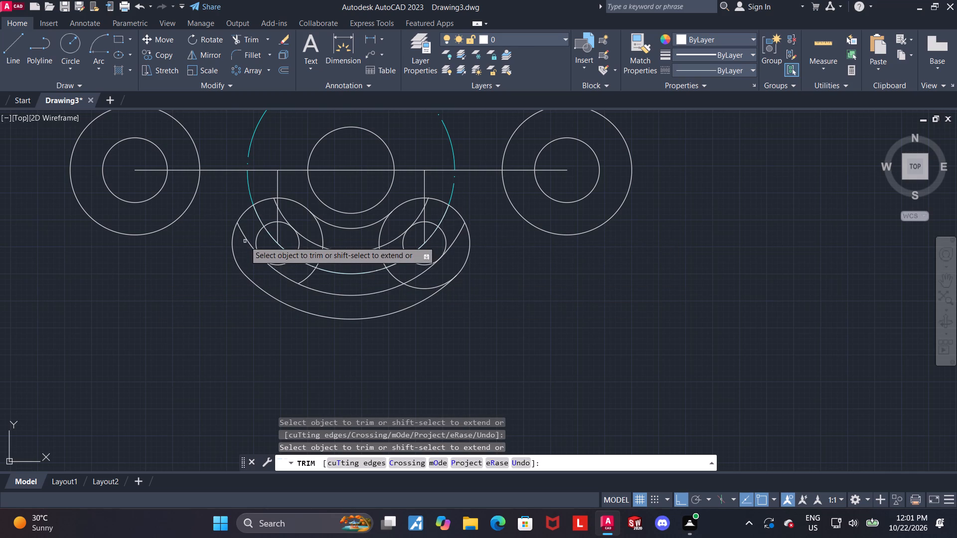
{"action": "left_click", "coordinate": [245, 238]}
{"action": "left_click", "coordinate": [289, 260]}
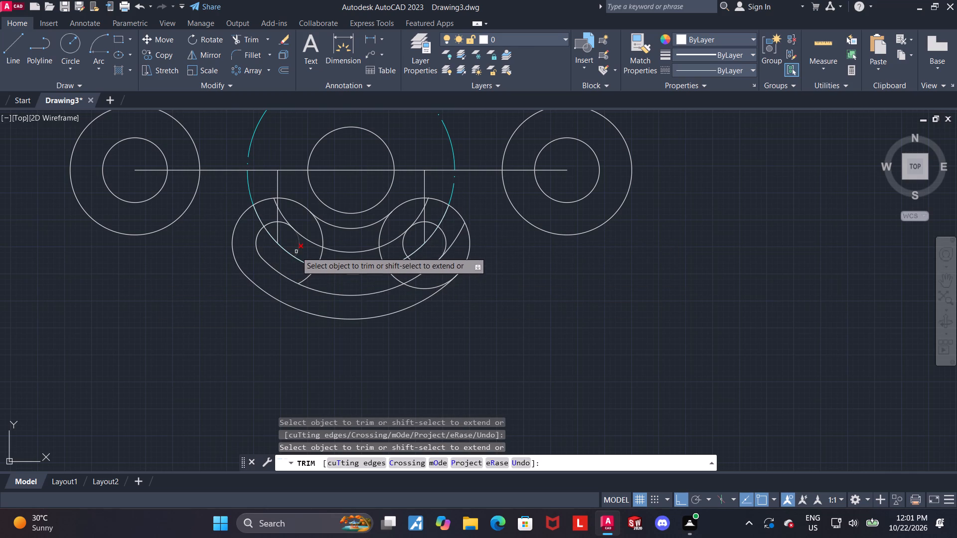
{"action": "left_click", "coordinate": [296, 251]}
{"action": "left_click", "coordinate": [283, 218]}
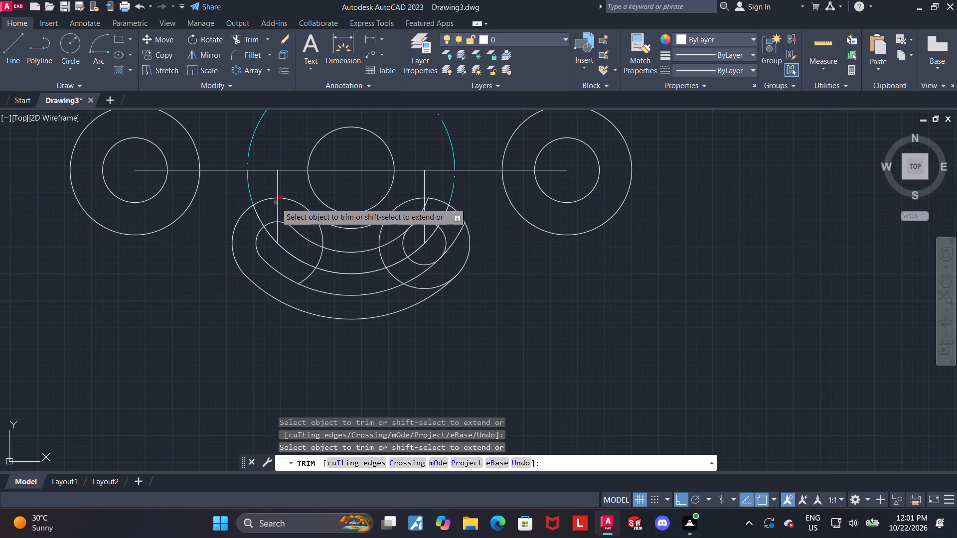
{"action": "left_click", "coordinate": [276, 203]}
{"action": "left_click", "coordinate": [321, 255]}
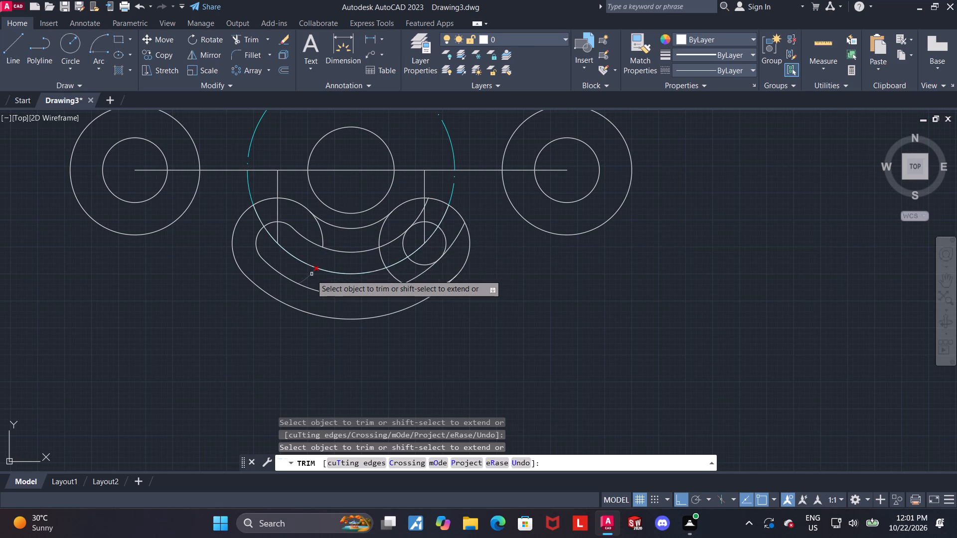
{"action": "left_click", "coordinate": [310, 274]}
{"action": "left_click", "coordinate": [322, 240]}
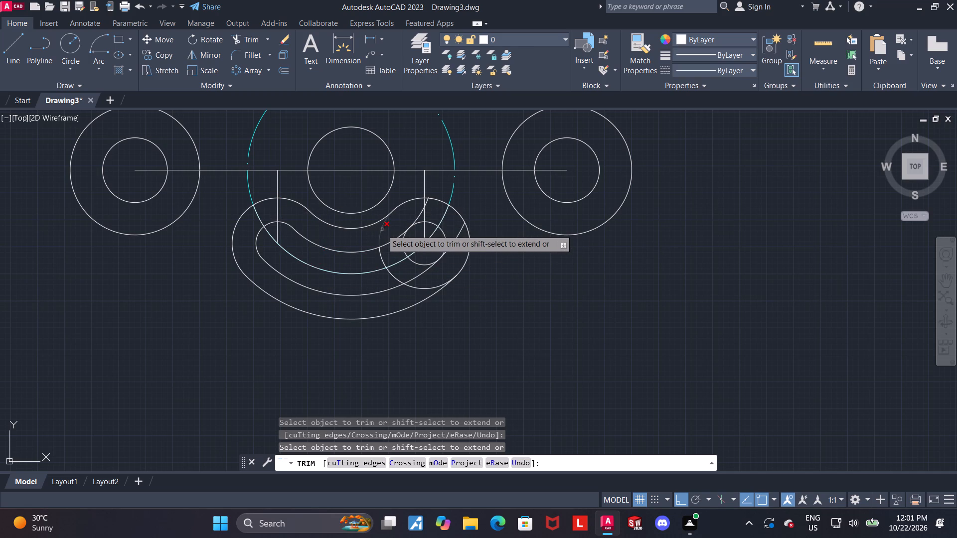
Trim the right lower boss's circle portions crossing the slot band and the inner slot arc's end inside the boss.
{"action": "left_click", "coordinate": [382, 230]}
{"action": "left_click_drag", "start_coordinate": [385, 256], "coordinate": [371, 260]}
{"action": "left_click_drag", "start_coordinate": [404, 275], "coordinate": [381, 291]}
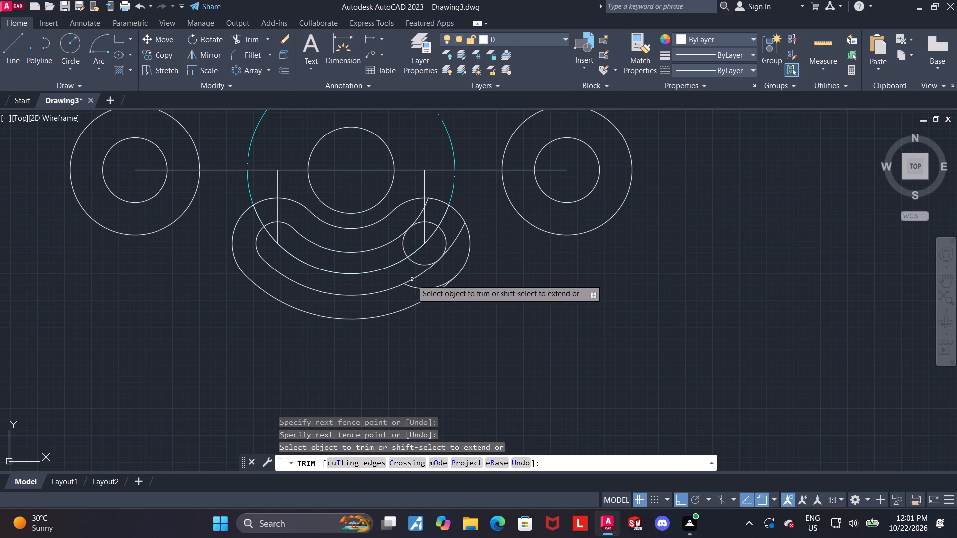
{"action": "left_click_drag", "start_coordinate": [419, 281], "coordinate": [409, 292]}
{"action": "left_click_drag", "start_coordinate": [428, 253], "coordinate": [402, 267]}
{"action": "left_click_drag", "start_coordinate": [409, 244], "coordinate": [385, 251]}
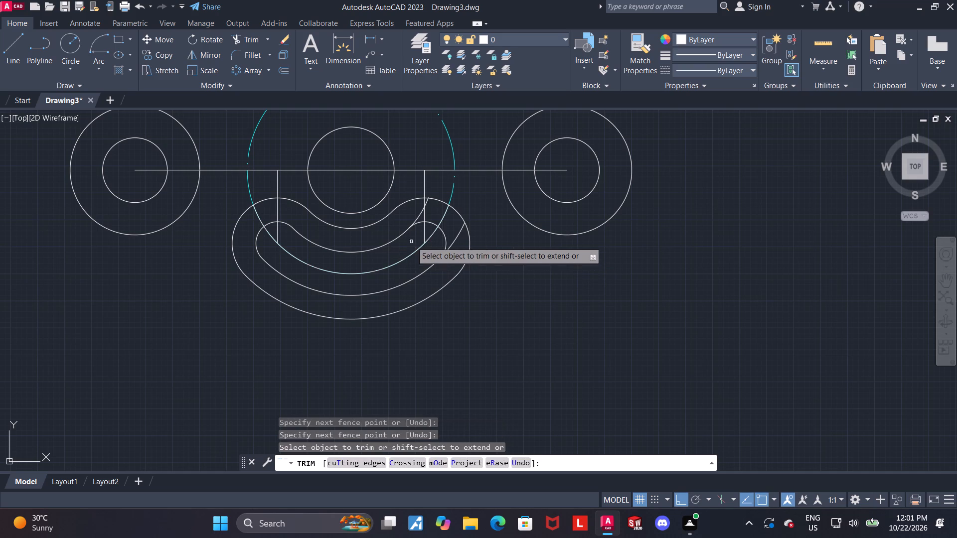
{"action": "scroll", "coordinate": [421, 213], "scroll_direction": "up", "scroll_amount": 2}
{"action": "left_click", "coordinate": [408, 221]}
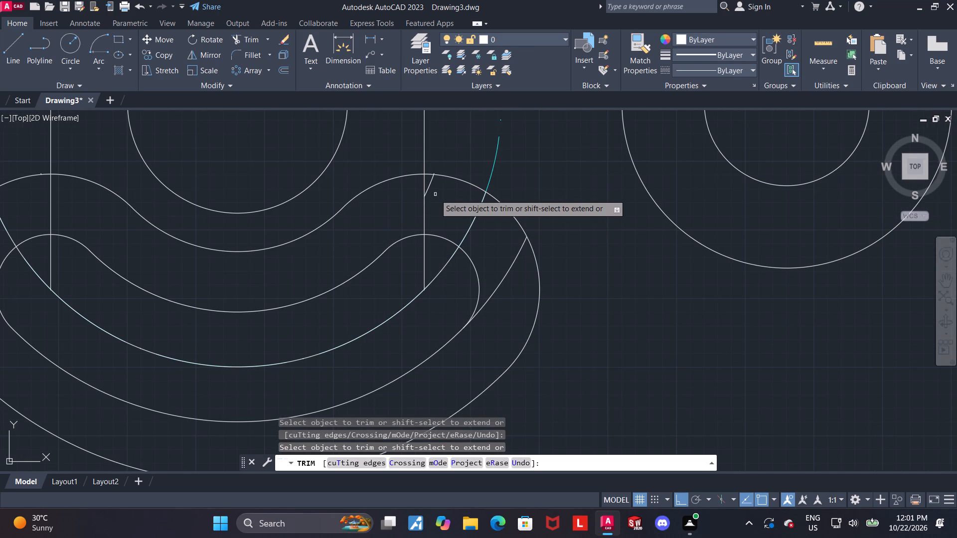
{"action": "left_click", "coordinate": [430, 189]}
{"action": "scroll", "coordinate": [393, 219], "scroll_direction": "down", "scroll_amount": 2}
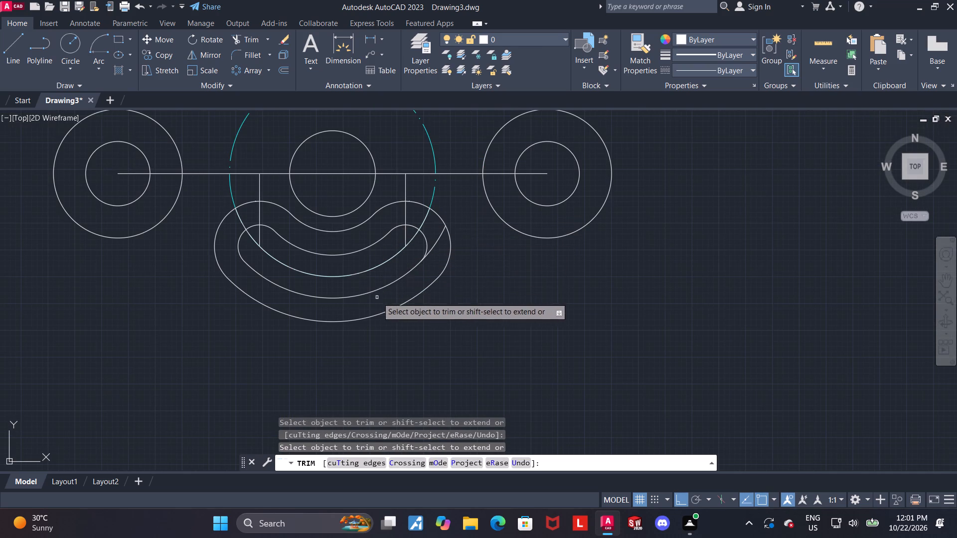
{"action": "scroll", "coordinate": [325, 294], "scroll_direction": "up", "scroll_amount": 1}
{"action": "key", "text": "Escape"}
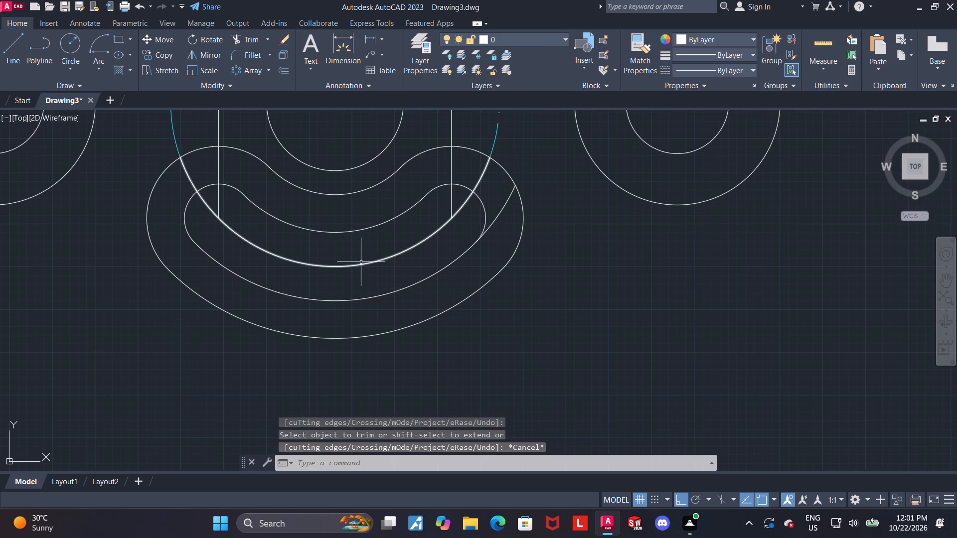
Erase the solid centre arc lying over the dash-dot circle inside the slot.
{"action": "left_click", "coordinate": [361, 262]}
{"action": "key", "text": "Delete"}
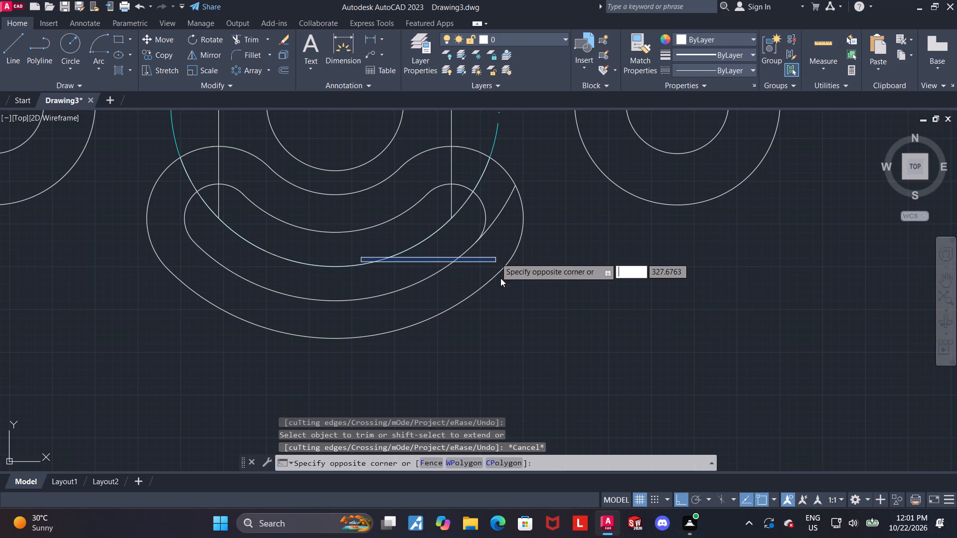
{"action": "key", "text": "Escape"}
{"action": "left_click", "coordinate": [395, 255]}
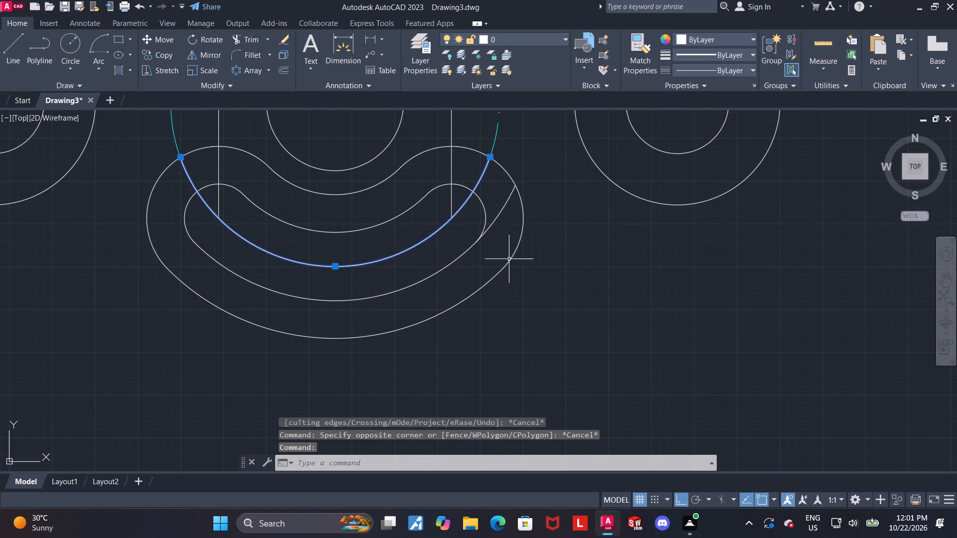
{"action": "key", "text": "Delete"}
Erase the two vertical construction lines running from the horizontal centre line to the lower boss centres.
{"action": "scroll", "coordinate": [421, 266], "scroll_direction": "down", "scroll_amount": 1}
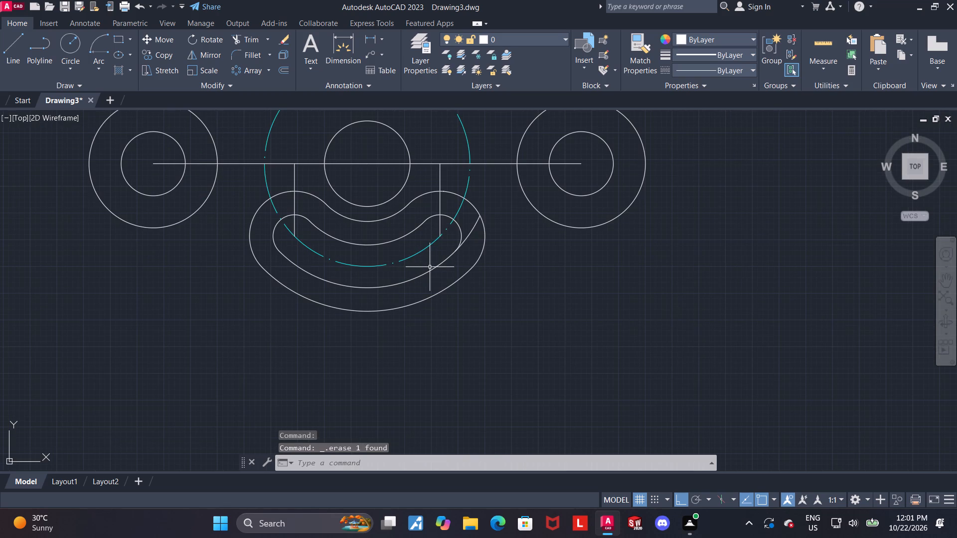
{"action": "middle_click_drag", "start_coordinate": [423, 248], "coordinate": [440, 275]}
{"action": "scroll", "coordinate": [364, 251], "scroll_direction": "up", "scroll_amount": 1}
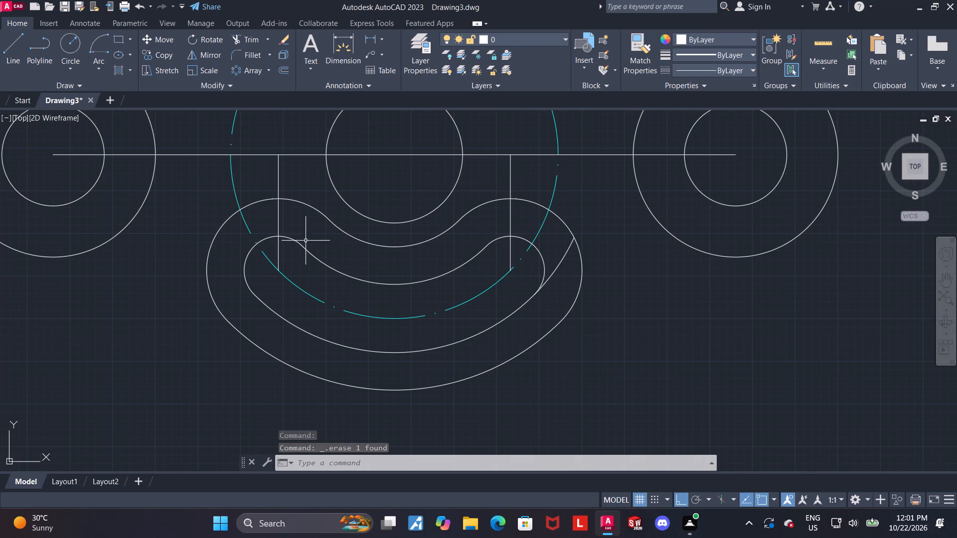
{"action": "left_click", "coordinate": [279, 226]}
{"action": "key", "text": "Delete"}
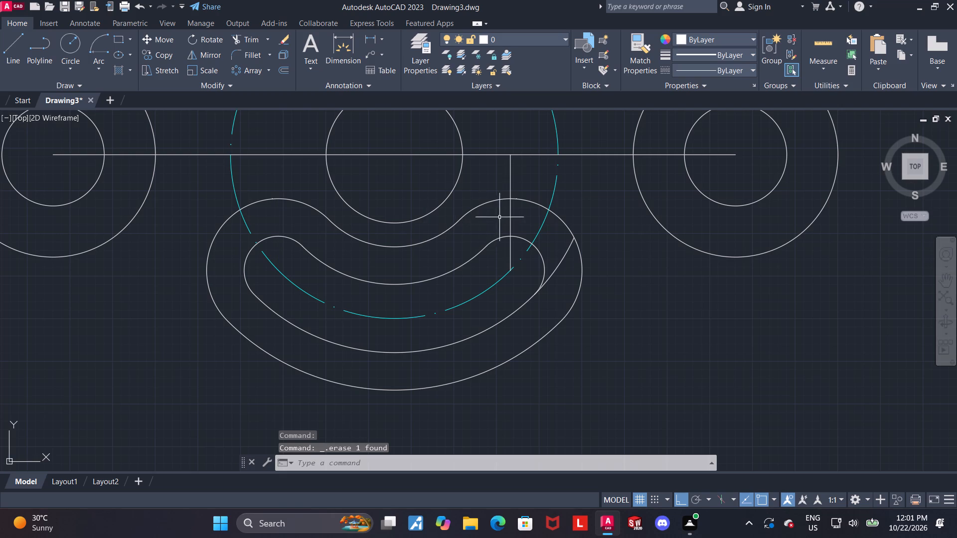
{"action": "left_click", "coordinate": [509, 218]}
{"action": "key", "text": "Delete"}
Trim the leftover end of the outer slot arc between the slot's right end and the surrounding outline.
{"action": "scroll", "coordinate": [571, 264], "scroll_direction": "down", "scroll_amount": 1}
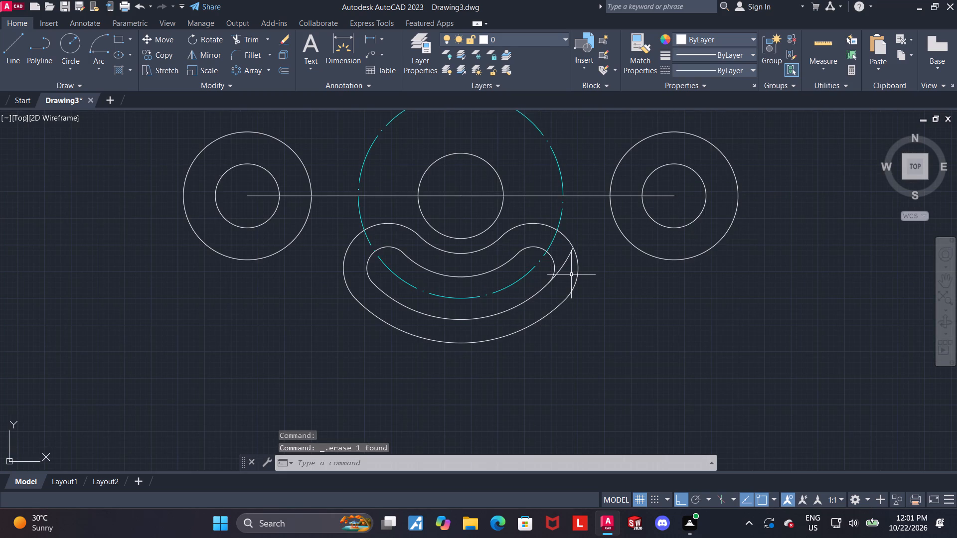
{"action": "scroll", "coordinate": [586, 336], "scroll_direction": "up", "scroll_amount": 1}
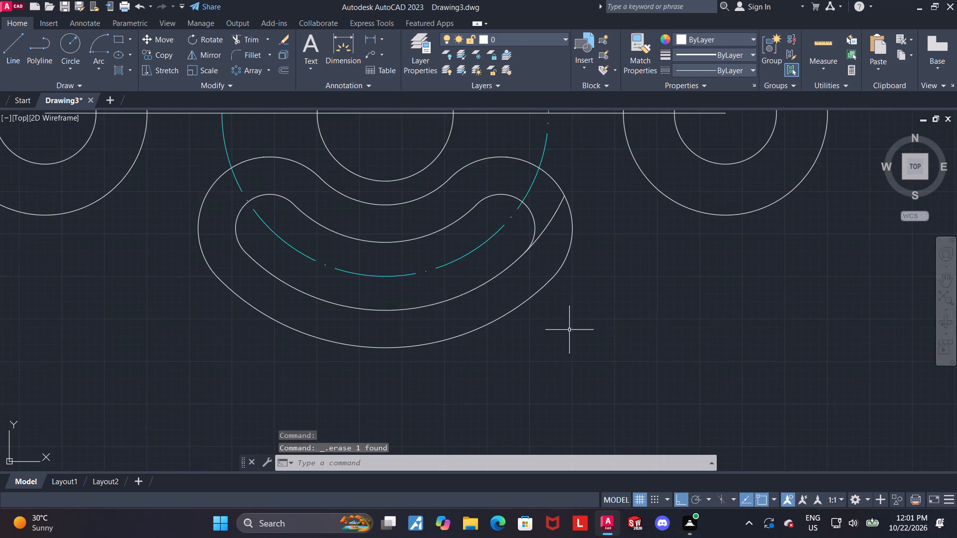
{"action": "scroll", "coordinate": [561, 323], "scroll_direction": "down", "scroll_amount": 1}
{"action": "scroll", "coordinate": [560, 249], "scroll_direction": "up", "scroll_amount": 1}
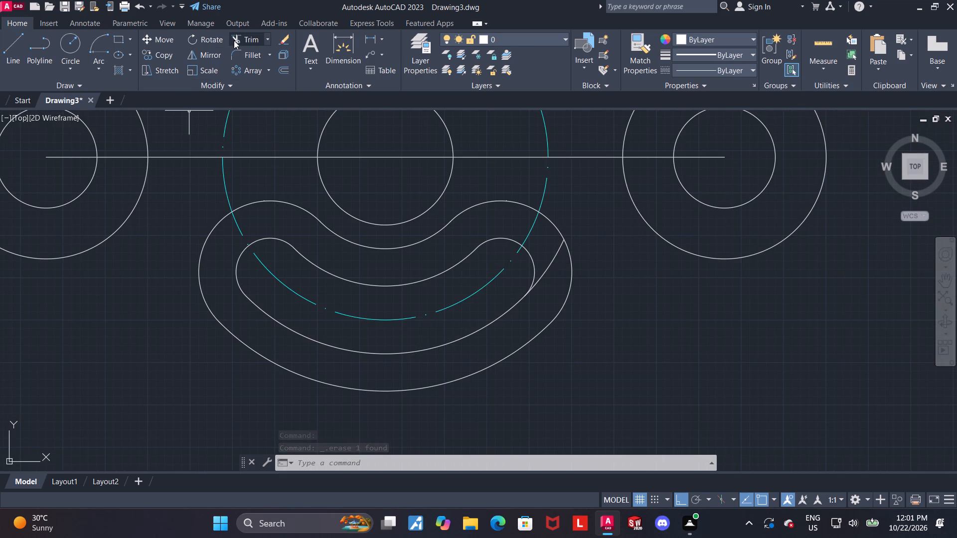
{"action": "left_click", "coordinate": [235, 39]}
{"action": "left_click_drag", "start_coordinate": [547, 290], "coordinate": [549, 265]}
{"action": "key", "text": "Escape"}
Draw a vertical line about 233 long through the central hole's centre, from below the slot to above the dash-dot circle.
{"action": "scroll", "coordinate": [550, 305], "scroll_direction": "down", "scroll_amount": 1}
{"action": "scroll", "coordinate": [523, 306], "scroll_direction": "up", "scroll_amount": 1}
{"action": "scroll", "coordinate": [526, 326], "scroll_direction": "down", "scroll_amount": 1}
{"action": "middle_click_drag", "start_coordinate": [564, 350], "coordinate": [541, 320]}
{"action": "scroll", "coordinate": [563, 319], "scroll_direction": "down", "scroll_amount": 1}
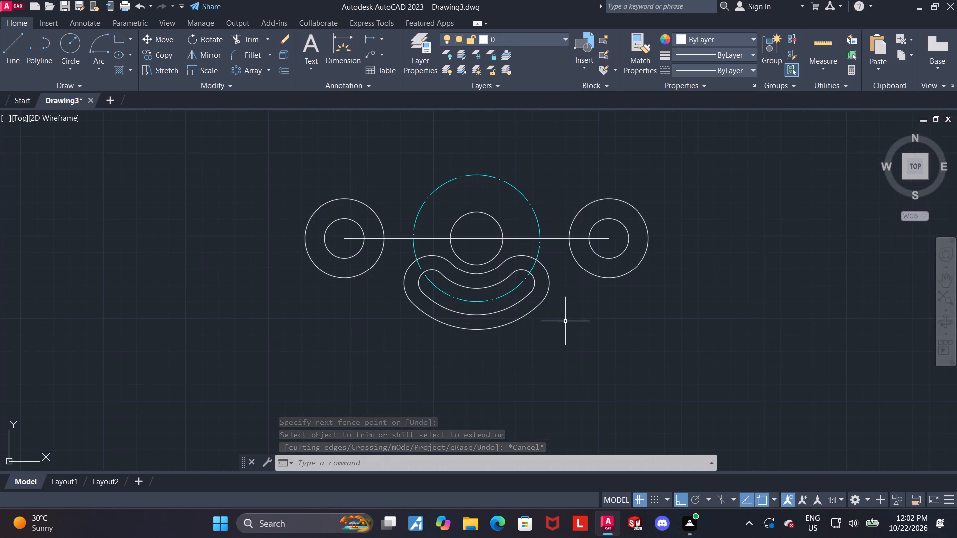
{"action": "middle_click", "coordinate": [565, 322]}
{"action": "left_click", "coordinate": [8, 63]}
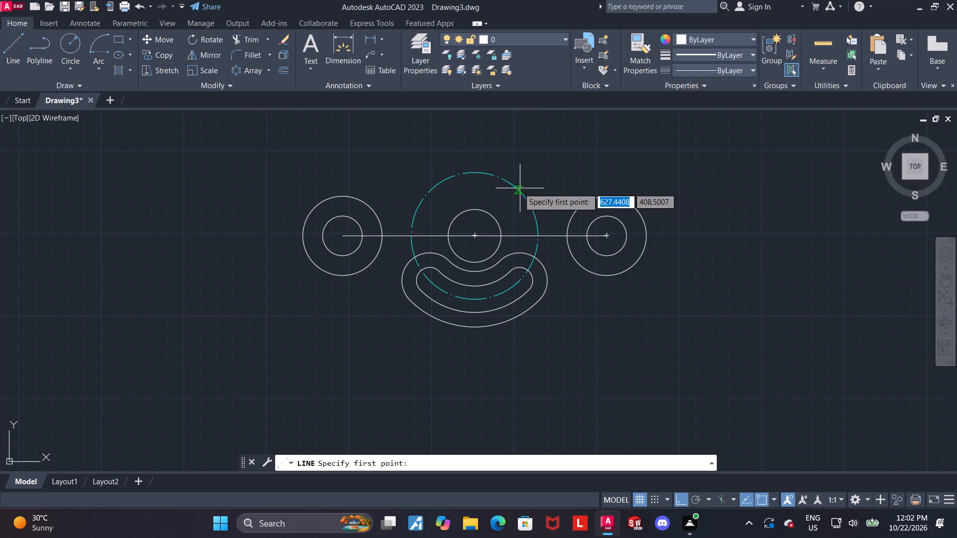
{"action": "scroll", "coordinate": [475, 171], "scroll_direction": "down", "scroll_amount": 1}
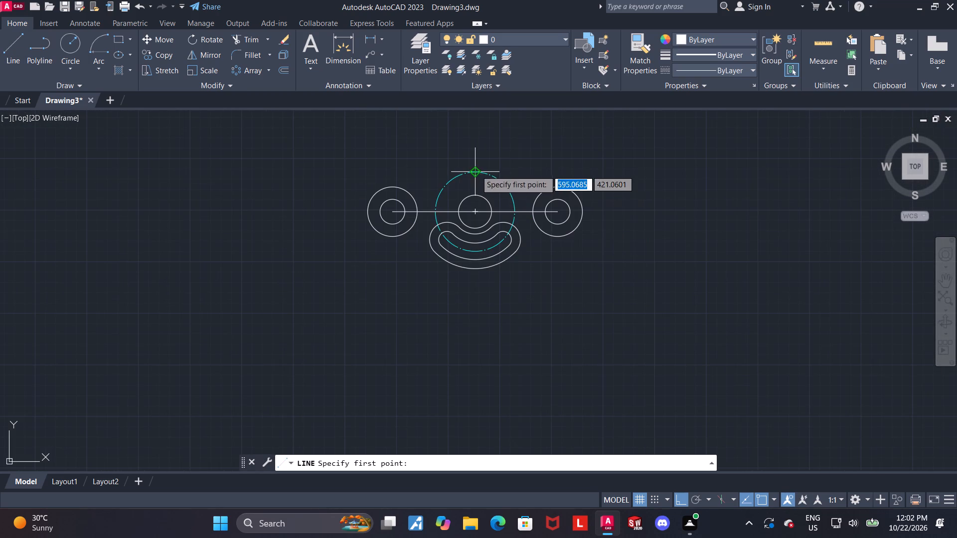
{"action": "left_click", "coordinate": [471, 294]}
{"action": "scroll", "coordinate": [471, 292], "scroll_direction": "down", "scroll_amount": 1}
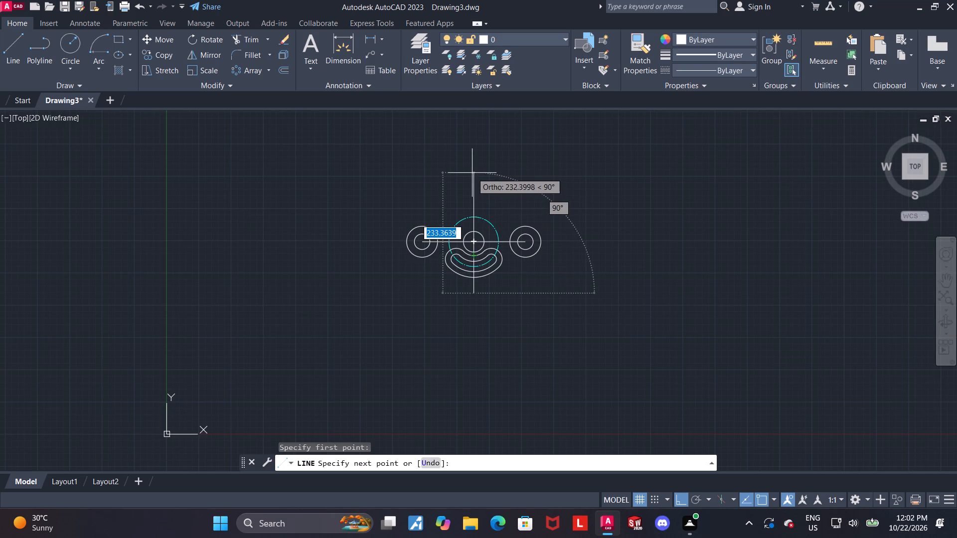
{"action": "left_click", "coordinate": [472, 173]}
{"action": "key", "text": "Escape"}
Set the vertical line's linetype to ACAD_ISO04W100 and its colour to Cyan.
{"action": "left_click", "coordinate": [474, 195]}
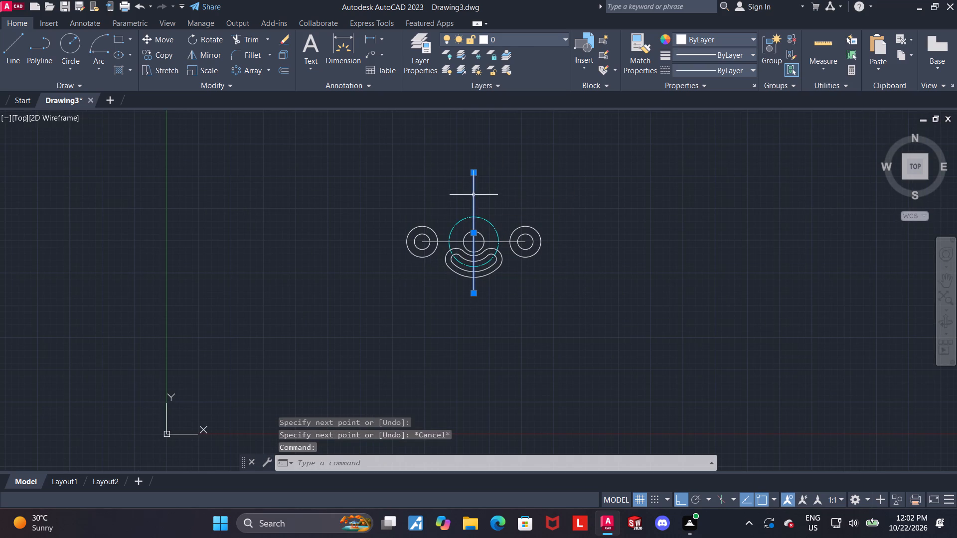
{"action": "left_click", "coordinate": [699, 72]}
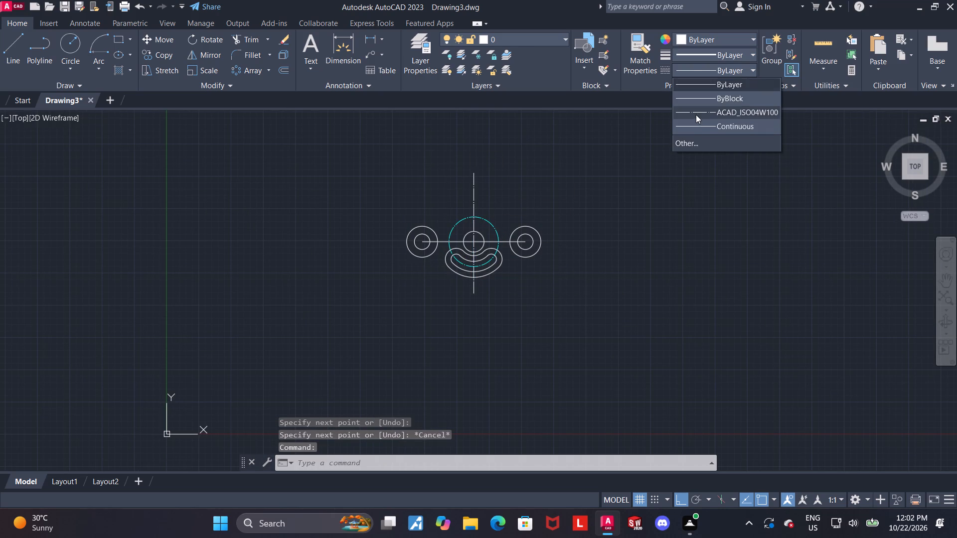
{"action": "left_click", "coordinate": [696, 115]}
{"action": "left_click", "coordinate": [706, 33]}
{"action": "left_click", "coordinate": [718, 163]}
{"action": "key", "text": "Escape"}
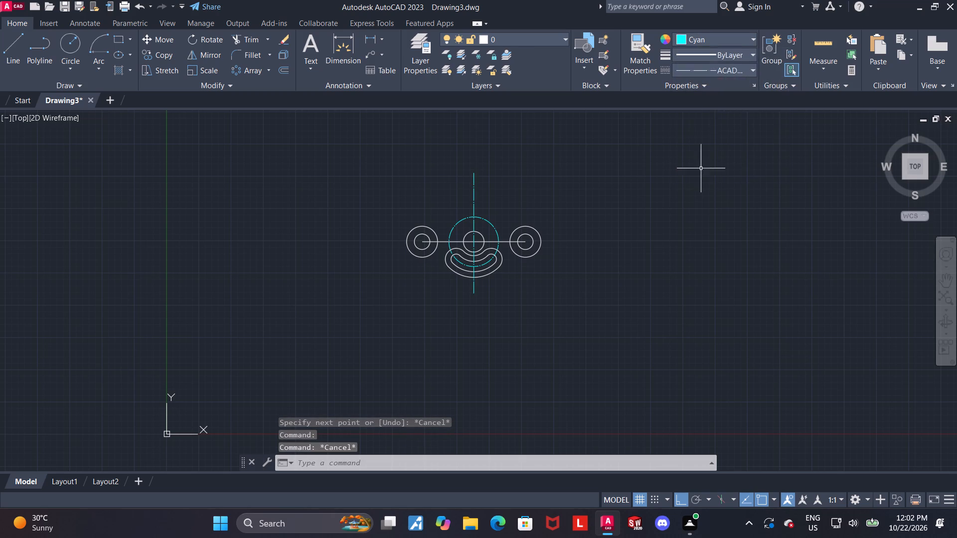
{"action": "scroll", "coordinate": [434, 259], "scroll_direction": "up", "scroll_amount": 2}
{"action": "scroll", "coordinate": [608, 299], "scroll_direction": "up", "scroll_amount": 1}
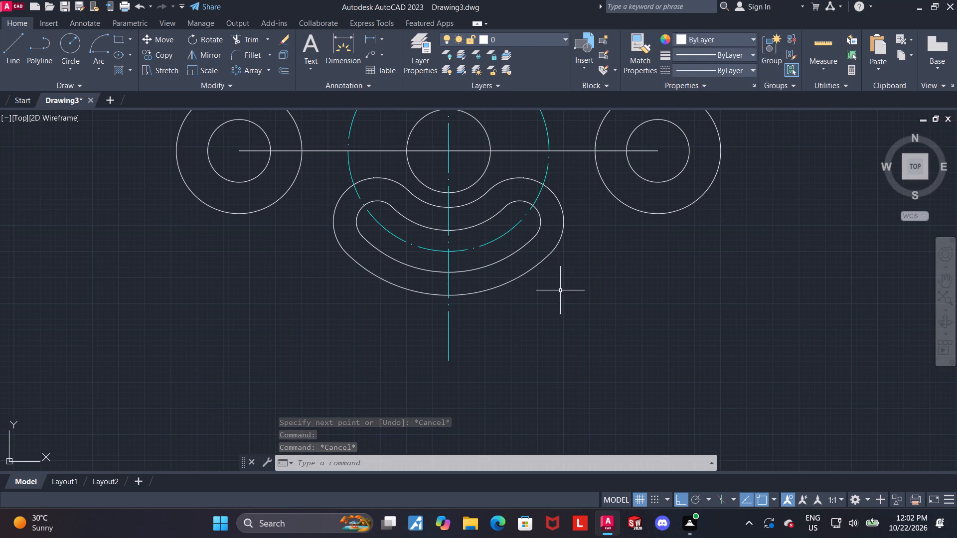
Draw a circle of radius 20 tangent to the left outer end circle and the left end of the lower slot outline.
{"action": "scroll", "coordinate": [350, 261], "scroll_direction": "down", "scroll_amount": 1}
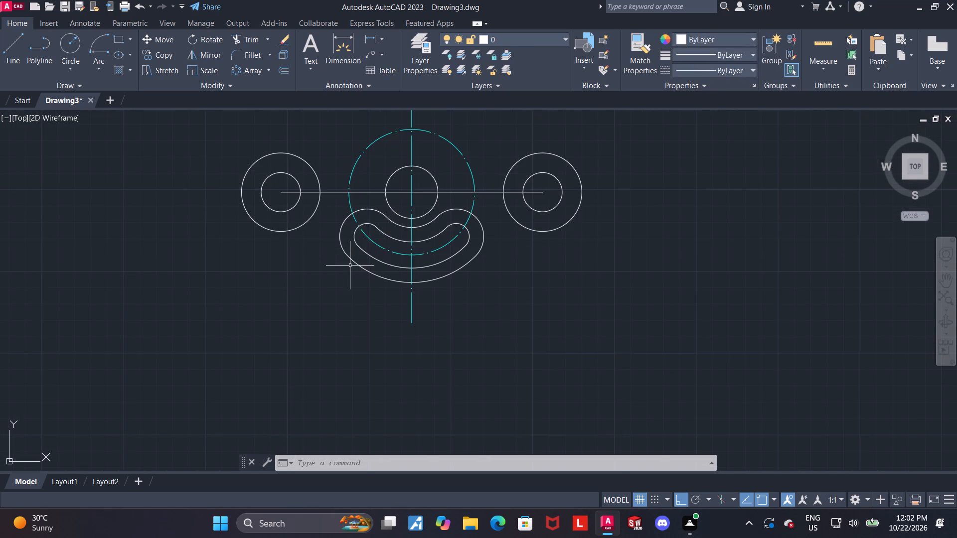
{"action": "middle_click_drag", "start_coordinate": [350, 266], "coordinate": [349, 305]}
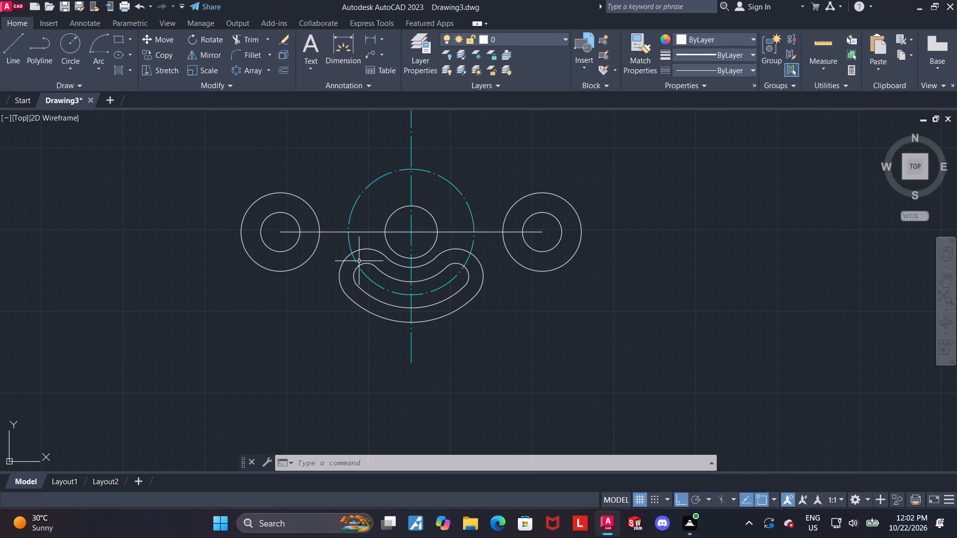
{"action": "scroll", "coordinate": [307, 286], "scroll_direction": "up", "scroll_amount": 1}
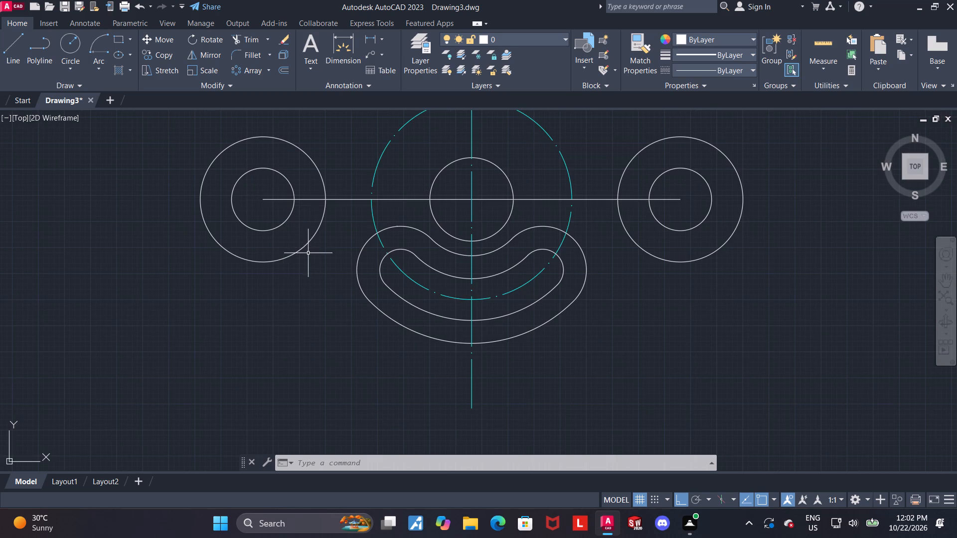
{"action": "left_click", "coordinate": [82, 65]}
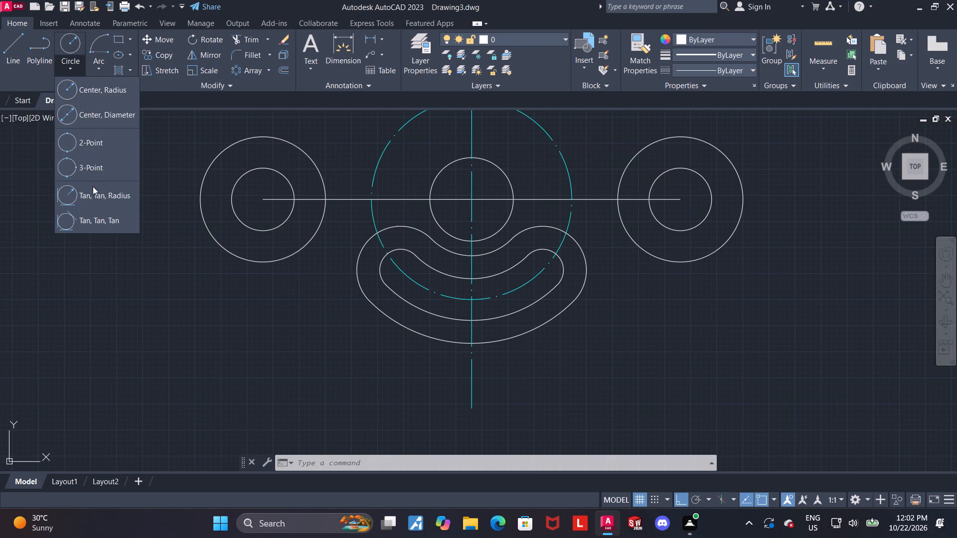
{"action": "left_click", "coordinate": [93, 186]}
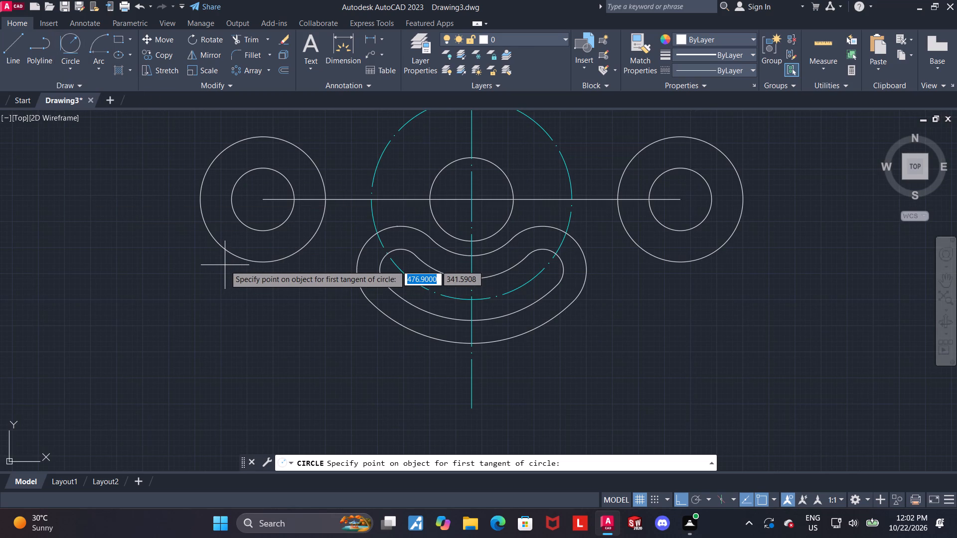
{"action": "left_click", "coordinate": [277, 264]}
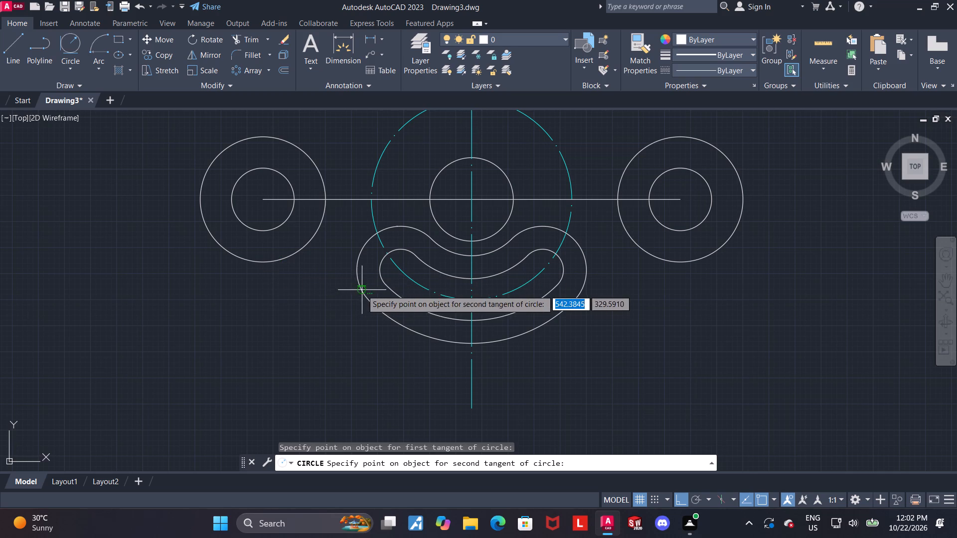
{"action": "left_click", "coordinate": [362, 289]}
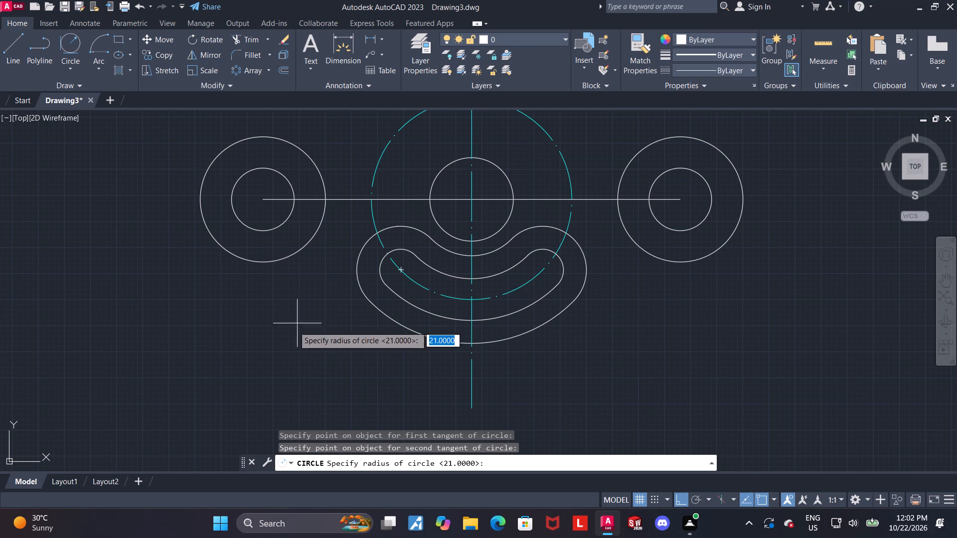
{"action": "type", "text": "20"}
{"action": "key", "text": "Return"}
{"action": "key", "text": "Escape"}
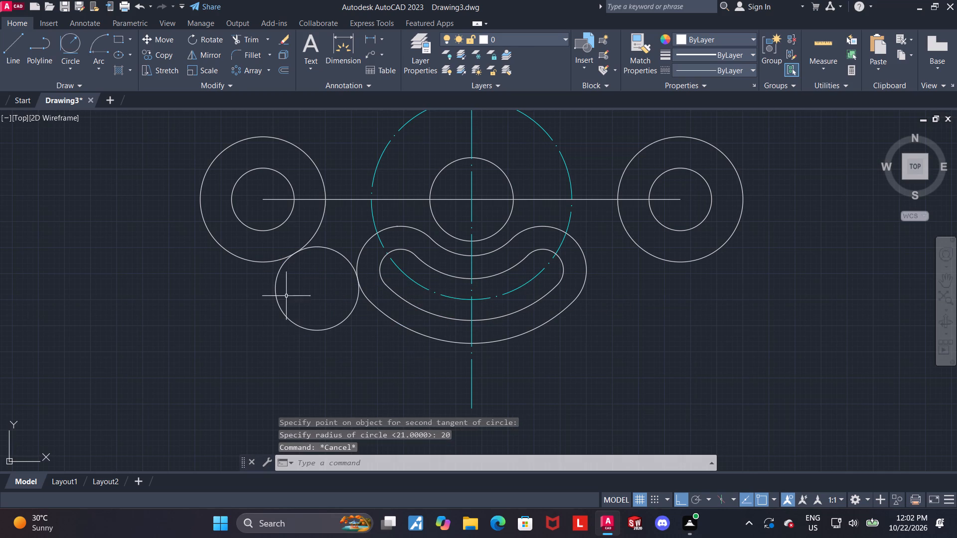
Trim the left tangent circle to its upper connecting arc and remove the left outer circle's inner portion below the horizontal centre line.
{"action": "left_click", "coordinate": [246, 38]}
{"action": "left_click_drag", "start_coordinate": [282, 291], "coordinate": [275, 299]}
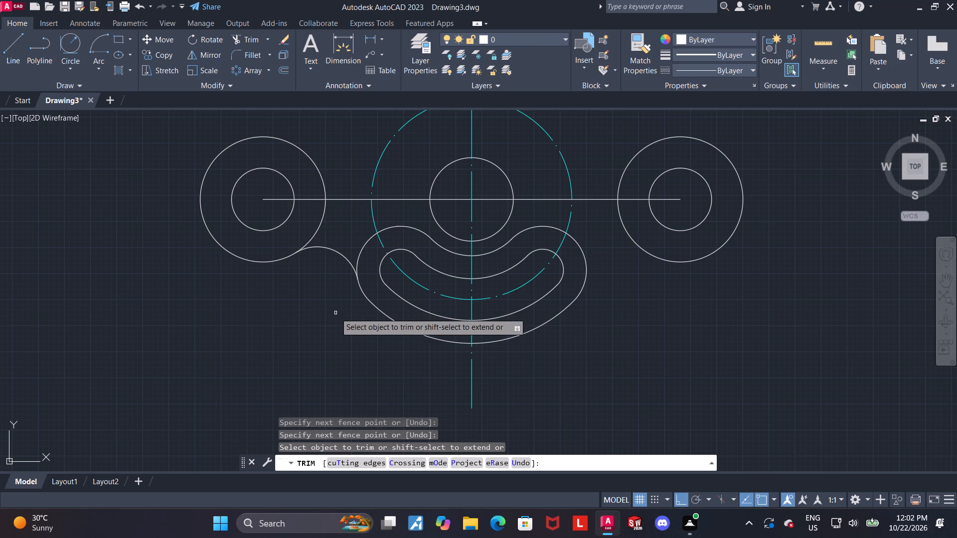
{"action": "left_click", "coordinate": [323, 215]}
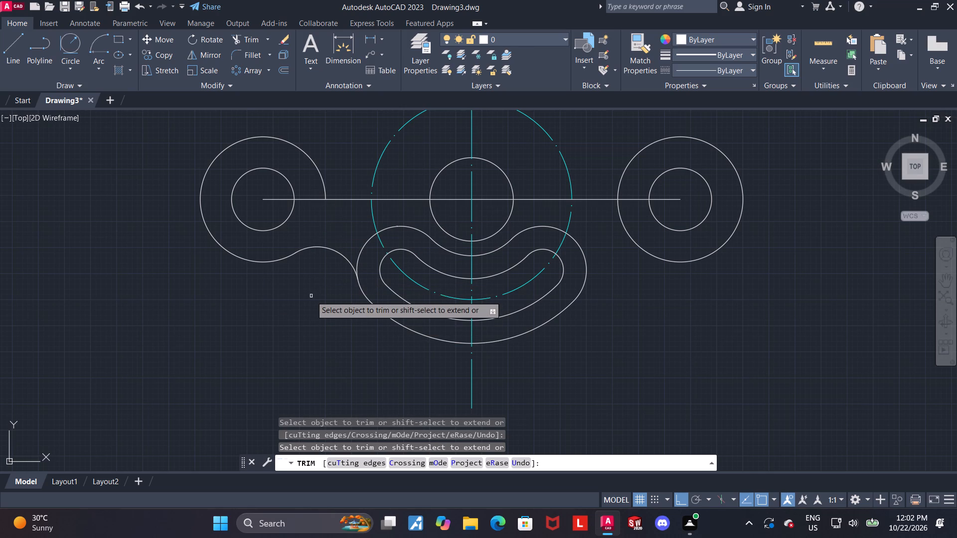
{"action": "scroll", "coordinate": [311, 296], "scroll_direction": "down", "scroll_amount": 2}
{"action": "scroll", "coordinate": [409, 294], "scroll_direction": "up", "scroll_amount": 2}
{"action": "key", "text": "Escape"}
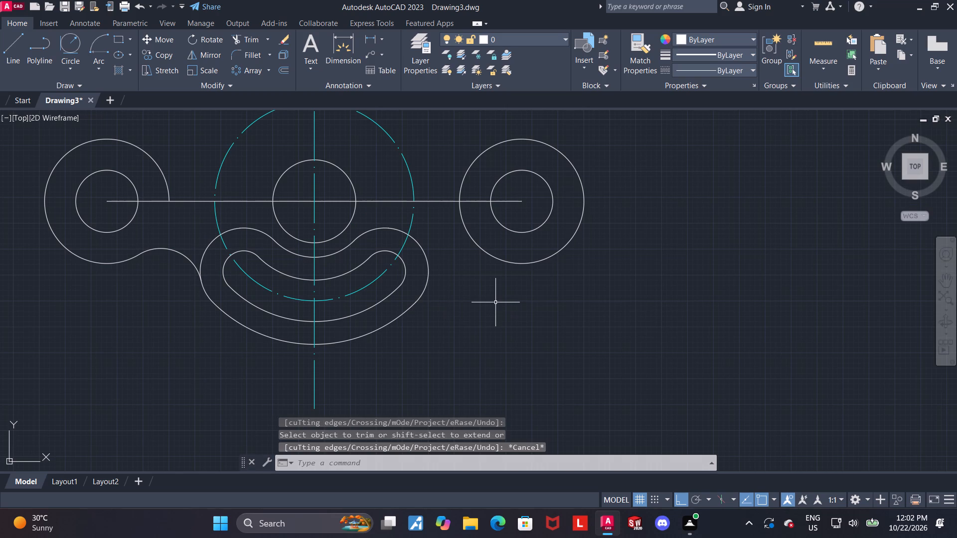
{"action": "key", "text": "Escape"}
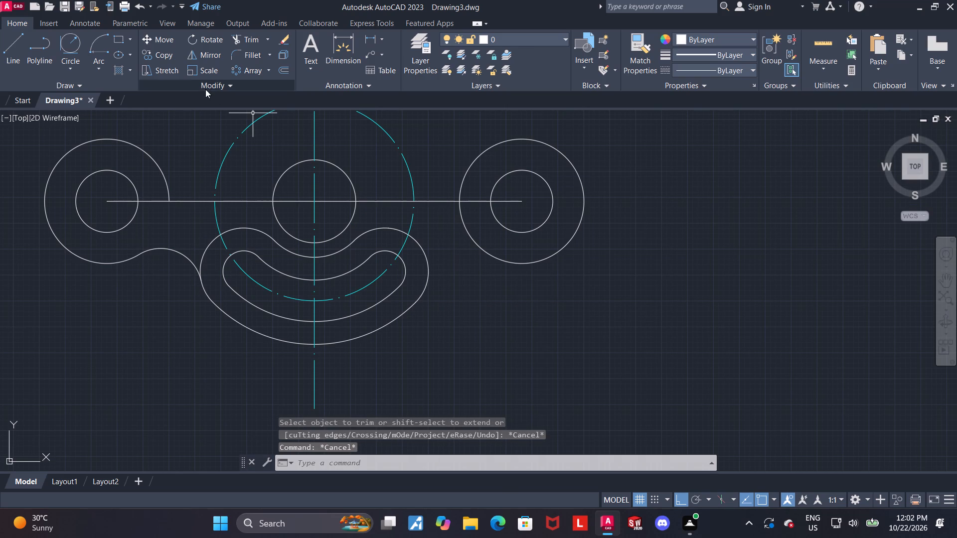
Draw a circle of radius 20 tangent to the right end of the lower slot outline and the right outer end circle.
{"action": "left_click", "coordinate": [66, 51]}
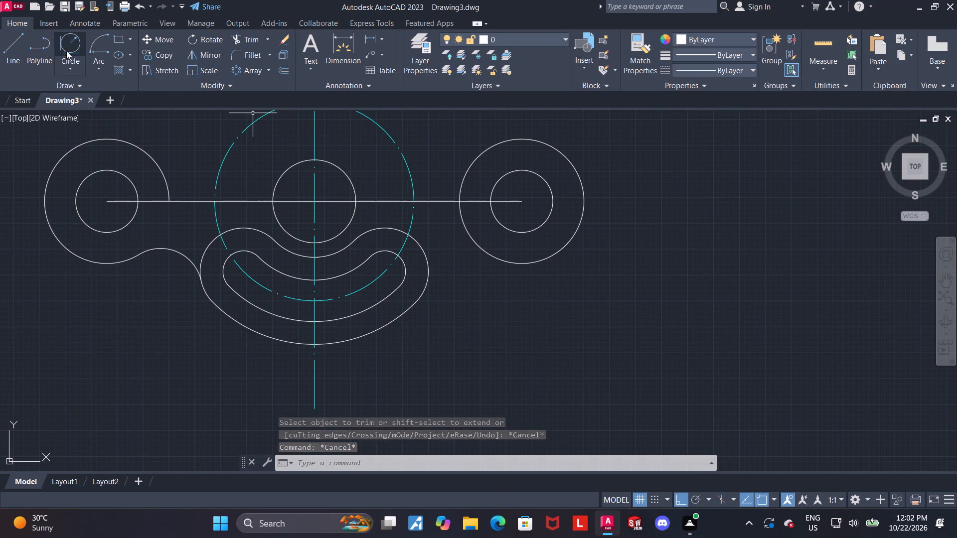
{"action": "left_click", "coordinate": [423, 281]}
{"action": "left_click", "coordinate": [480, 244]}
{"action": "type", "text": "20"}
{"action": "key", "text": "Return"}
{"action": "key", "text": "Escape"}
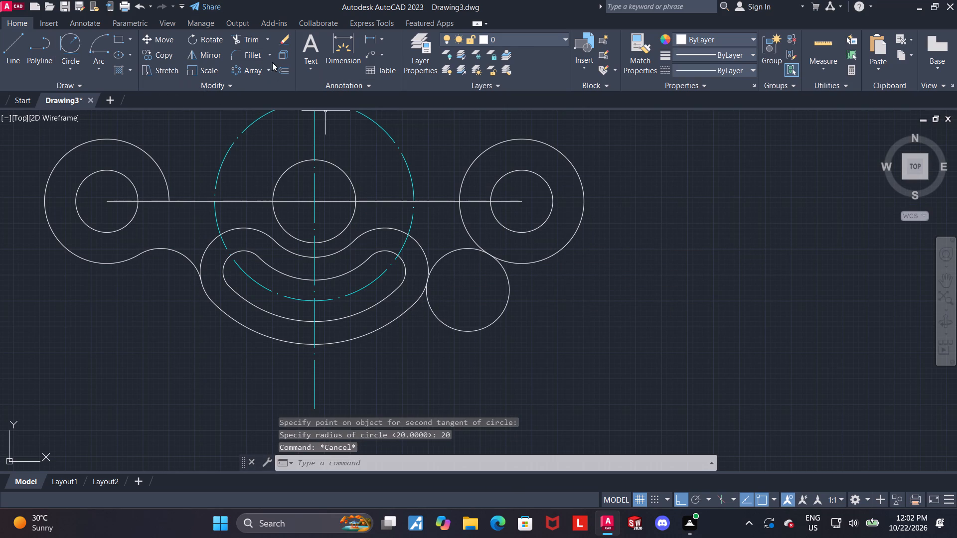
Trim the right tangent circle to the upper arc connecting the slot outline and the right outer circle.
{"action": "left_click", "coordinate": [252, 39]}
{"action": "left_click_drag", "start_coordinate": [438, 290], "coordinate": [638, 364]}
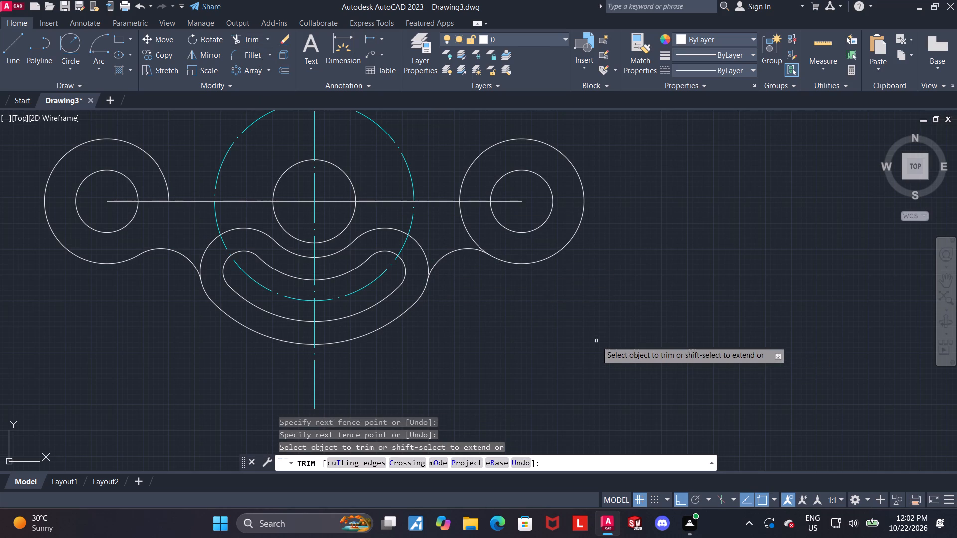
{"action": "key", "text": "Escape"}
Mirror the lower slot, its outline and both connecting arcs about the horizontal centre line, keeping the source objects.
{"action": "scroll", "coordinate": [500, 317], "scroll_direction": "down", "scroll_amount": 1}
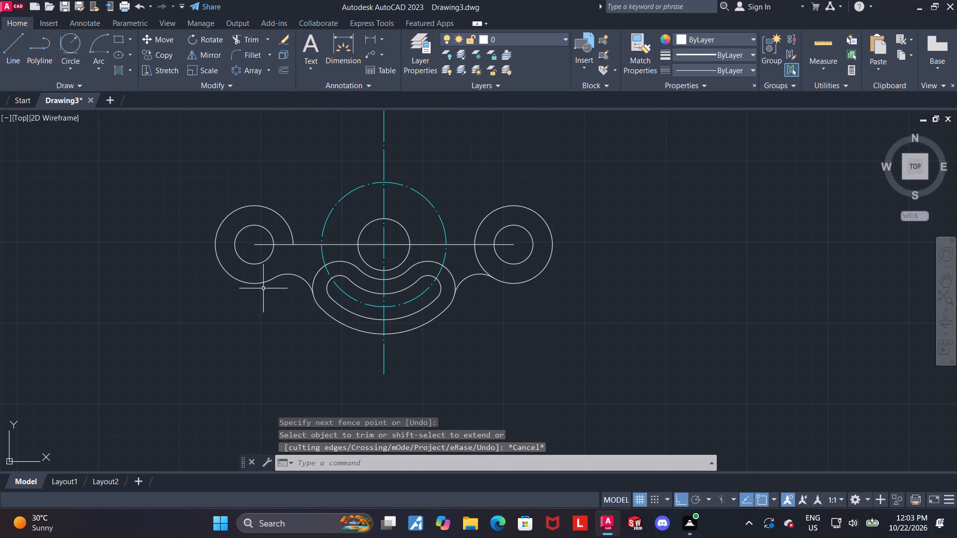
{"action": "scroll", "coordinate": [345, 281], "scroll_direction": "up", "scroll_amount": 2}
{"action": "key", "text": "Escape"}
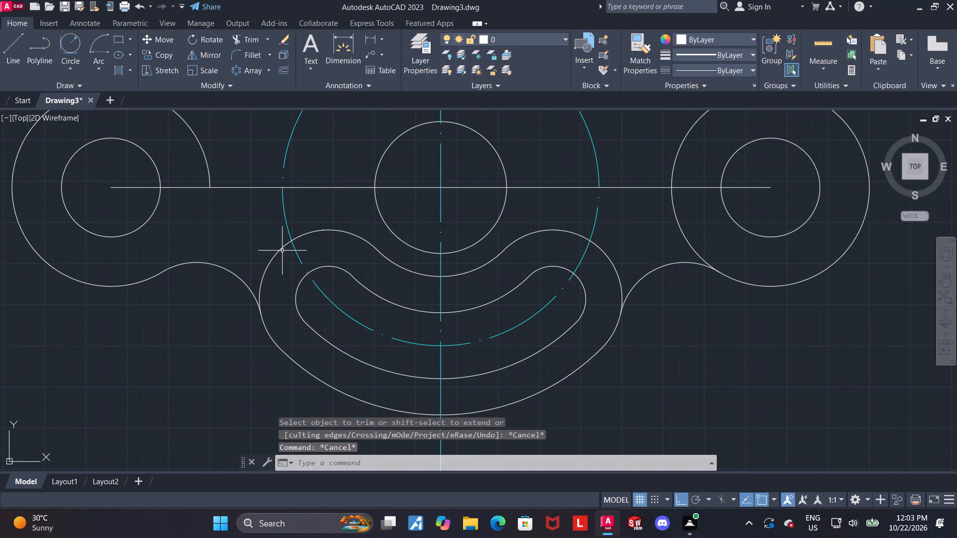
{"action": "left_click", "coordinate": [282, 250]}
{"action": "left_click", "coordinate": [201, 263]}
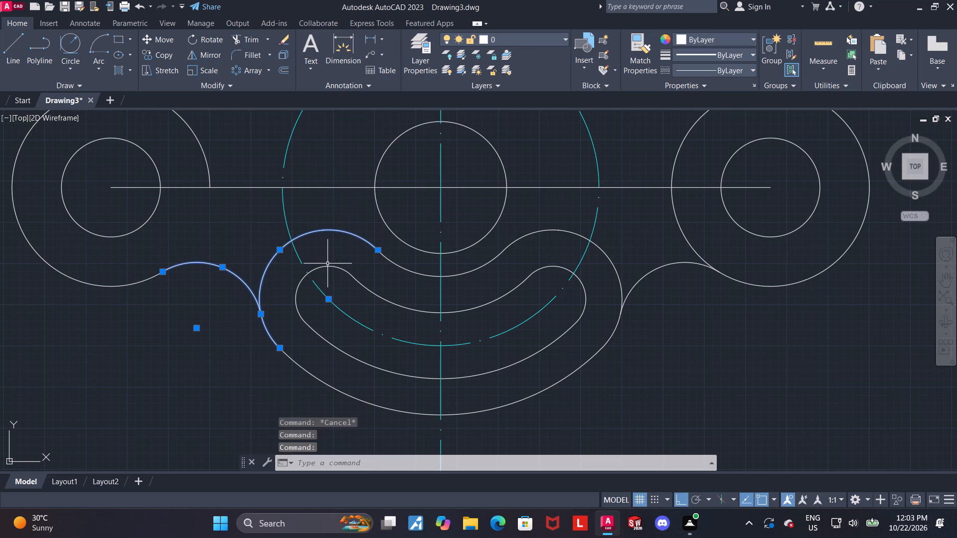
{"action": "left_click", "coordinate": [328, 266]}
{"action": "left_click", "coordinate": [359, 359]}
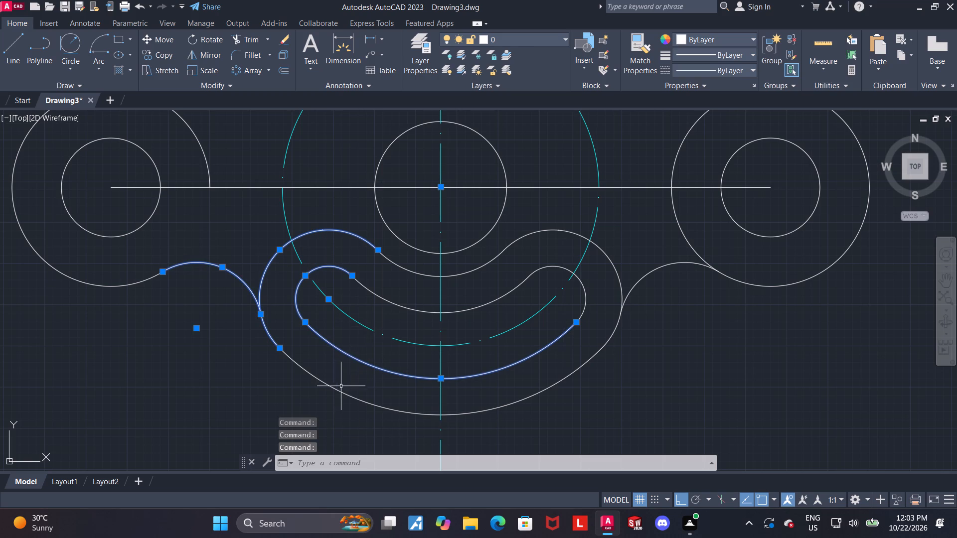
{"action": "left_click", "coordinate": [338, 390]}
{"action": "left_click", "coordinate": [390, 299]}
{"action": "left_click", "coordinate": [407, 272]}
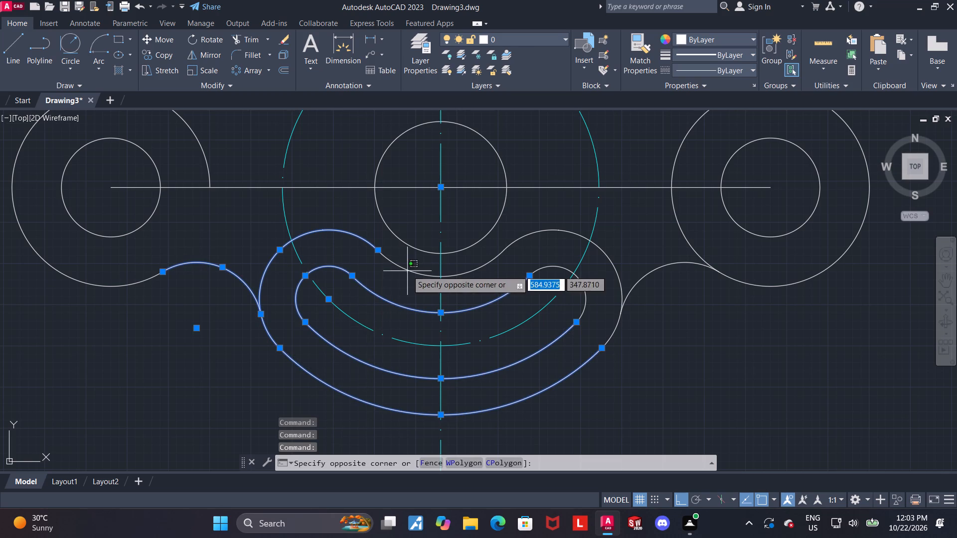
{"action": "left_click", "coordinate": [409, 269]}
{"action": "left_click", "coordinate": [462, 273]}
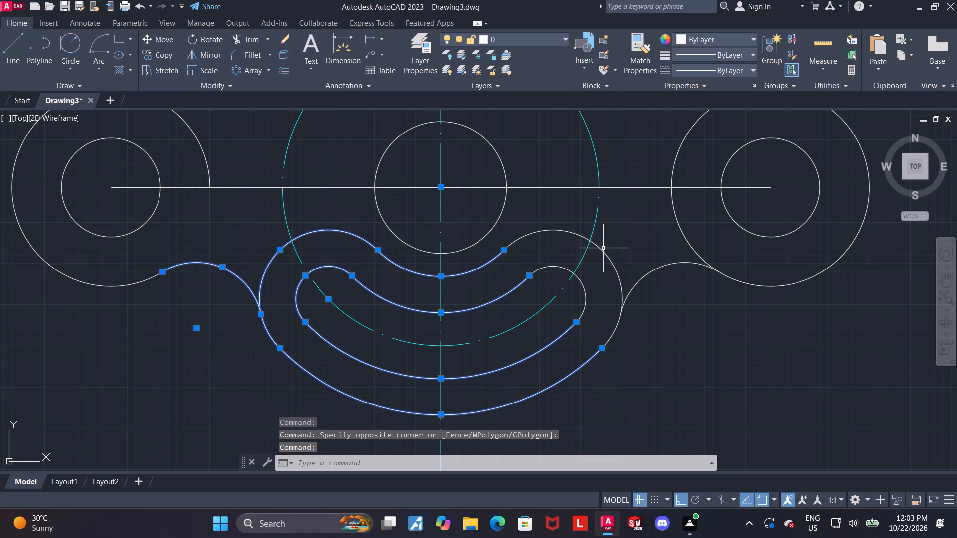
{"action": "left_click", "coordinate": [603, 251]}
{"action": "left_click", "coordinate": [584, 296]}
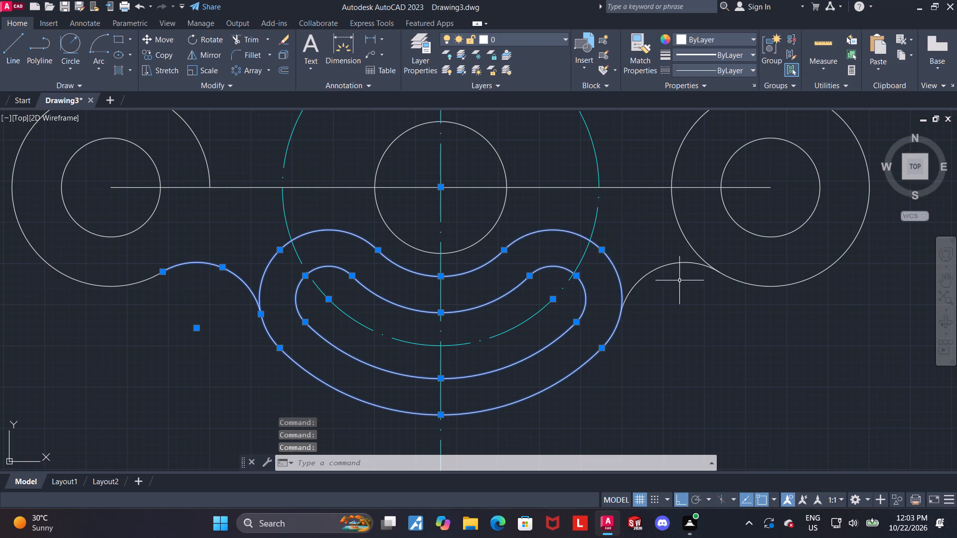
{"action": "left_click", "coordinate": [669, 266]}
{"action": "scroll", "coordinate": [662, 282], "scroll_direction": "down", "scroll_amount": 3}
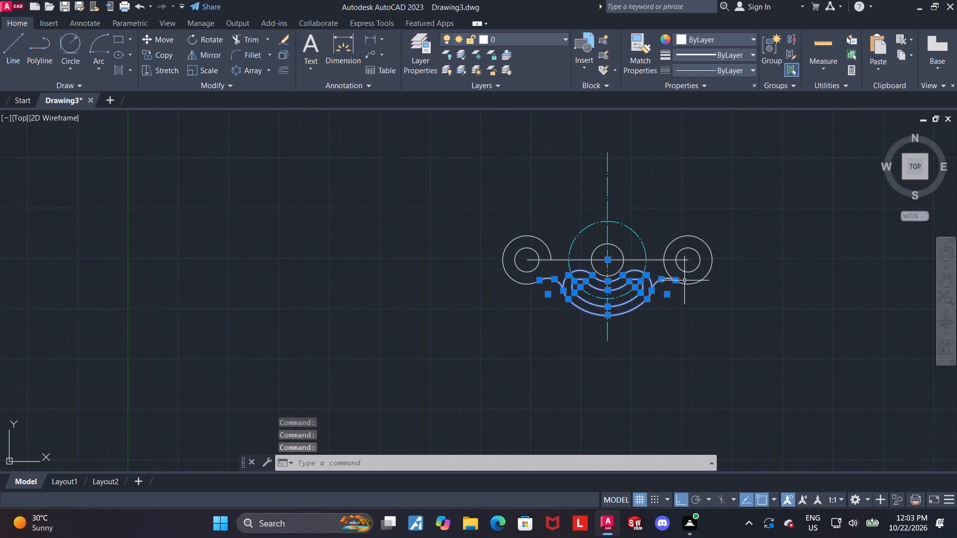
{"action": "scroll", "coordinate": [684, 260], "scroll_direction": "up", "scroll_amount": 2}
{"action": "left_click", "coordinate": [201, 54]}
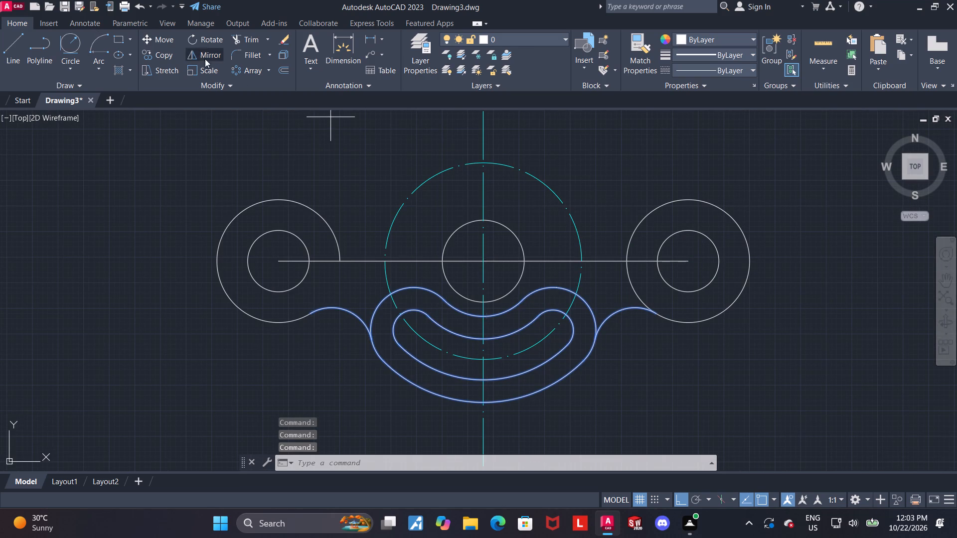
{"action": "left_click", "coordinate": [280, 260]}
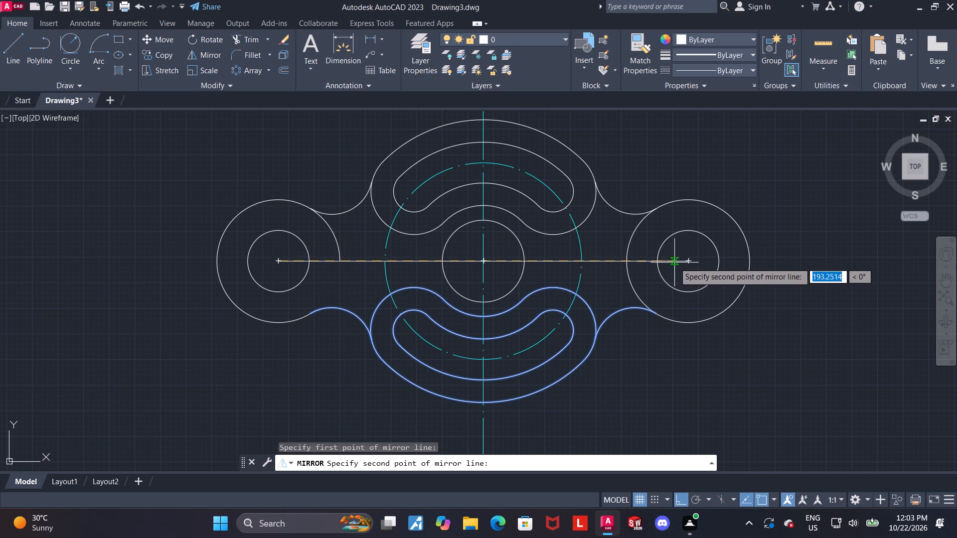
{"action": "left_click", "coordinate": [686, 260]}
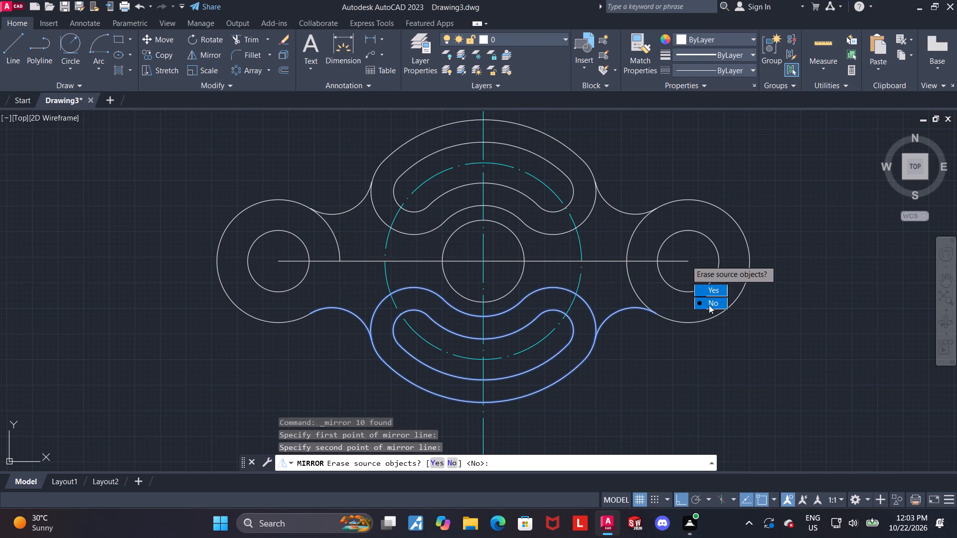
{"action": "left_click_drag", "start_coordinate": [709, 305], "coordinate": [686, 260]}
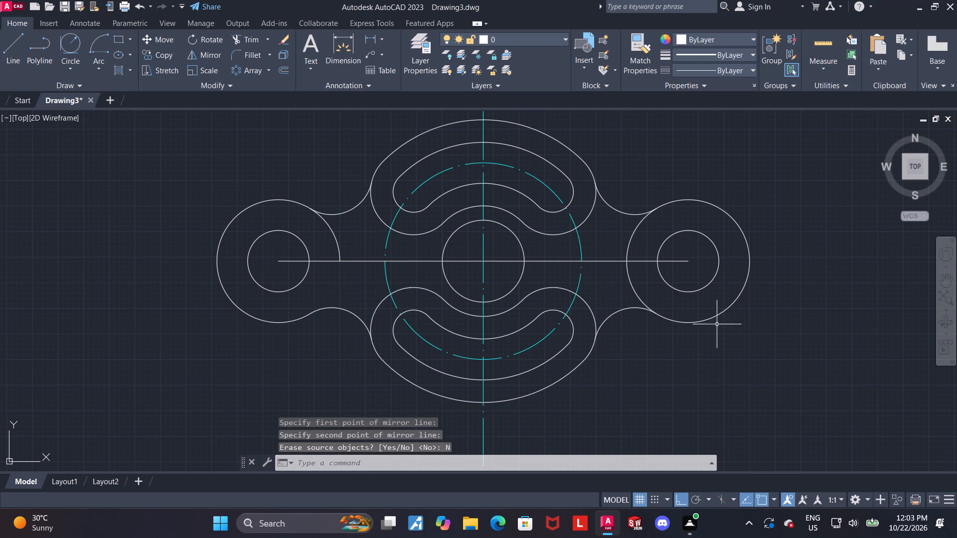
{"action": "scroll", "coordinate": [697, 300], "scroll_direction": "up", "scroll_amount": 1}
{"action": "key", "text": "Escape"}
{"action": "key", "text": "Escape"}
Trim the remaining inner portions of the left and right outer end circles between the upper and lower connecting arcs.
{"action": "scroll", "coordinate": [668, 306], "scroll_direction": "down", "scroll_amount": 1}
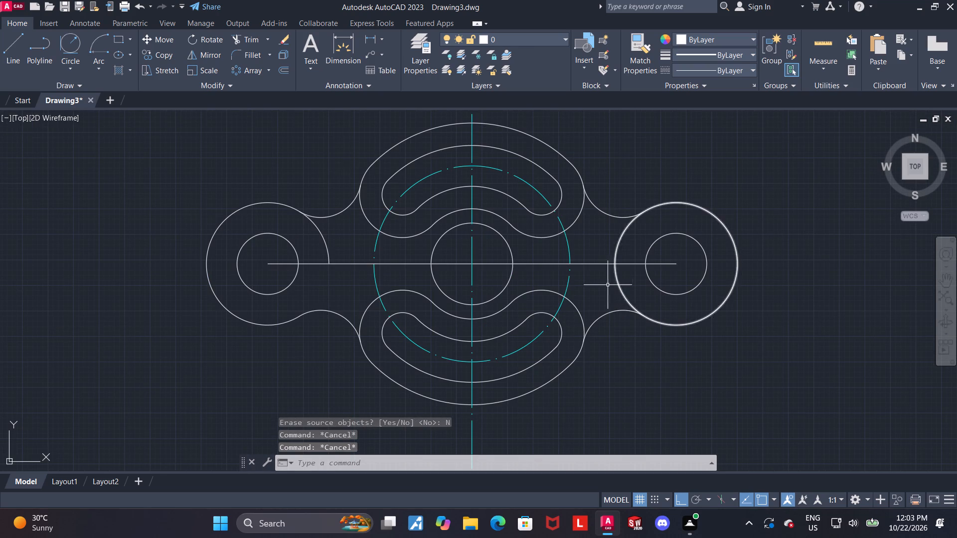
{"action": "left_click", "coordinate": [240, 35]}
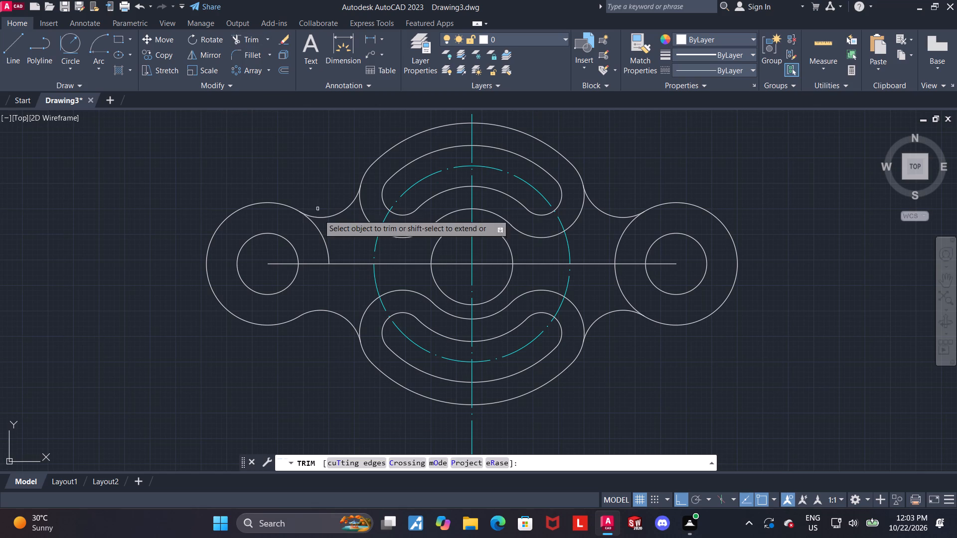
{"action": "left_click", "coordinate": [321, 240]}
{"action": "left_click", "coordinate": [616, 255]}
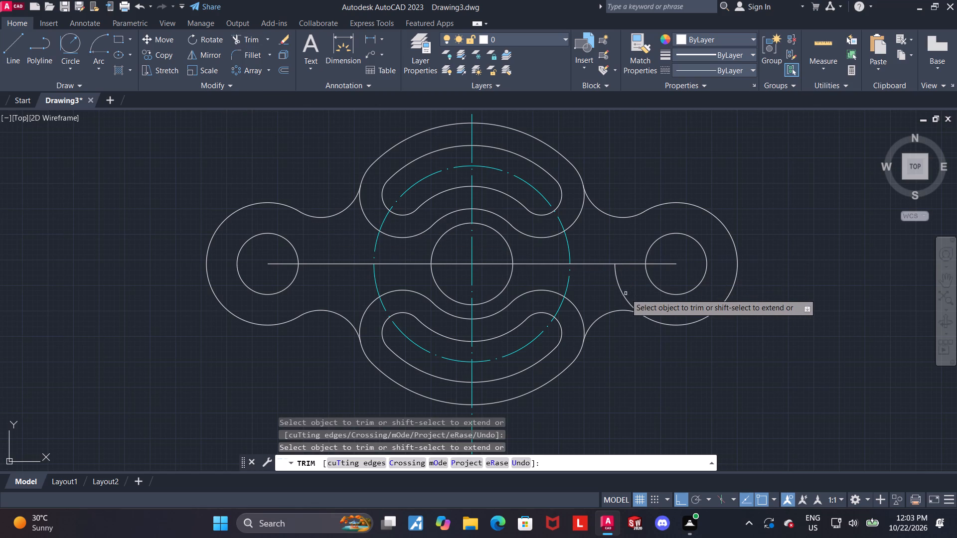
{"action": "left_click", "coordinate": [625, 293]}
{"action": "scroll", "coordinate": [624, 301], "scroll_direction": "down", "scroll_amount": 1}
{"action": "key", "text": "Escape"}
{"action": "key", "text": "Escape"}
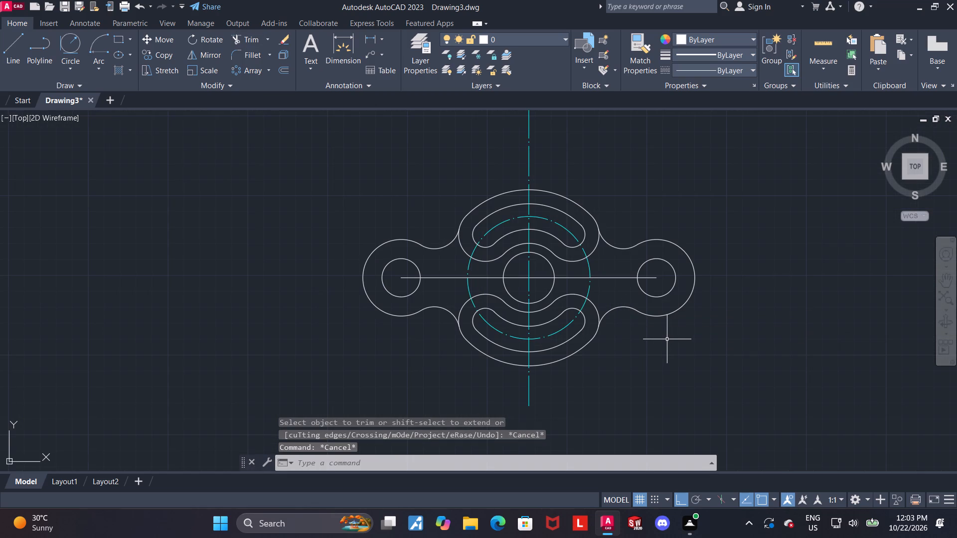
Draw a horizontal line from the left end hole's centre outward to beyond the part's left outer arc.
{"action": "scroll", "coordinate": [667, 339], "scroll_direction": "up", "scroll_amount": 1}
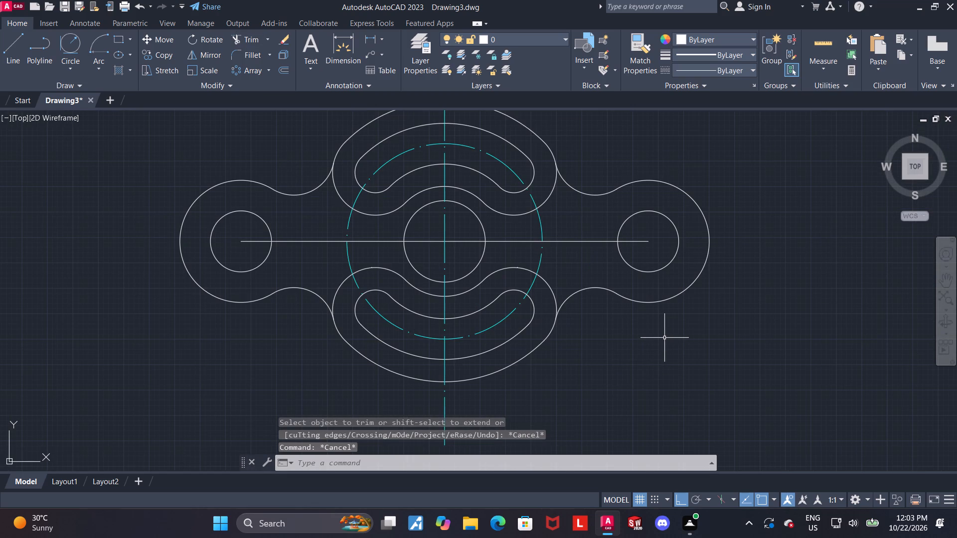
{"action": "left_click", "coordinate": [9, 43]}
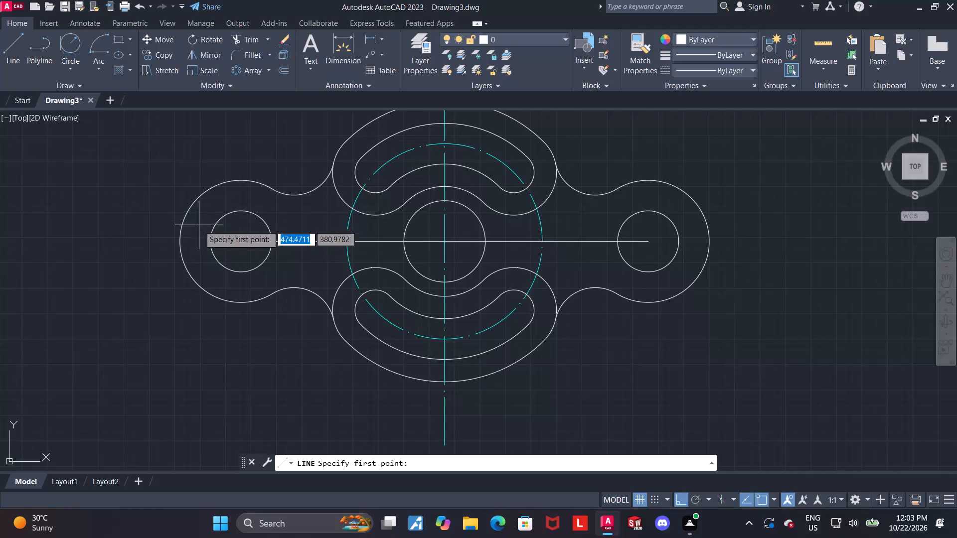
{"action": "left_click", "coordinate": [240, 240]}
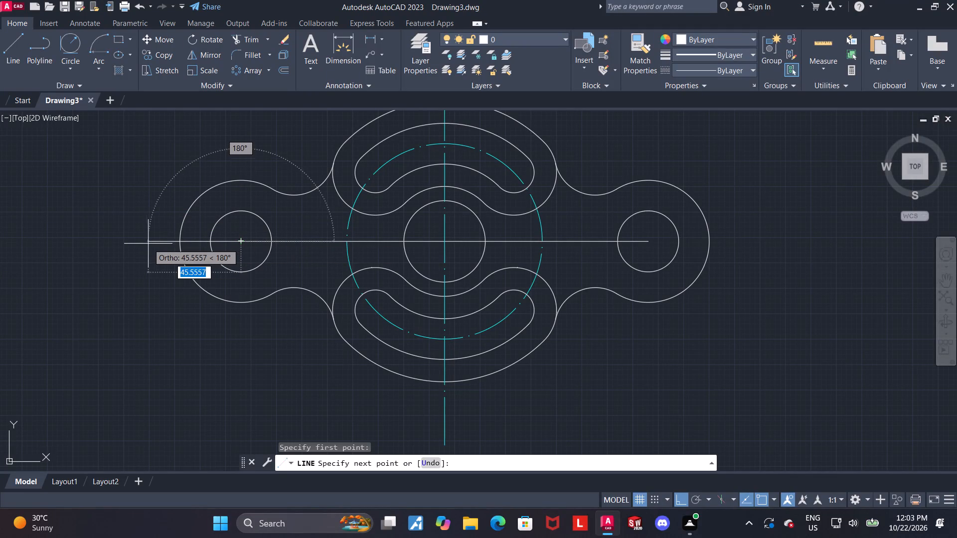
{"action": "left_click", "coordinate": [142, 245]}
{"action": "key", "text": "Escape"}
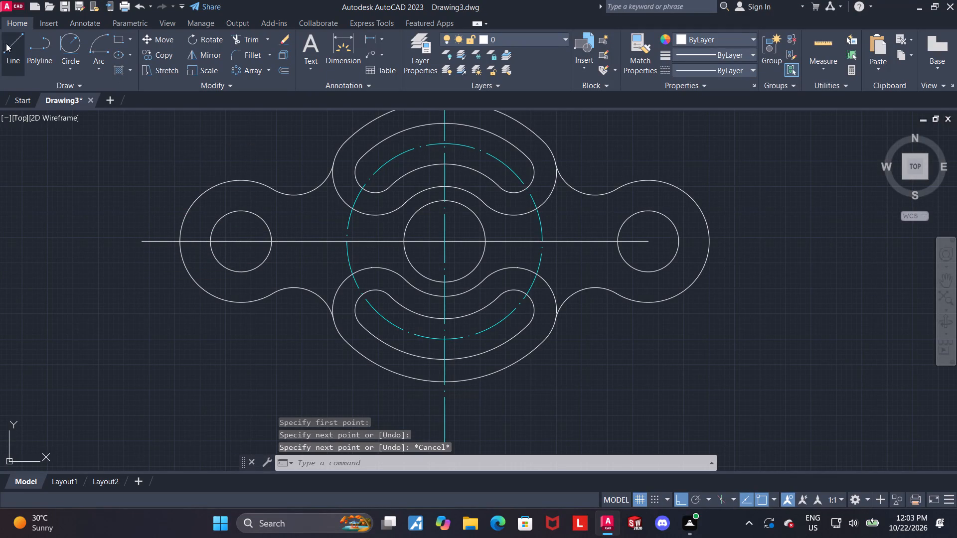
Draw a horizontal line from the right end hole's centre outward to beyond the part's right outer arc.
{"action": "left_click", "coordinate": [8, 44]}
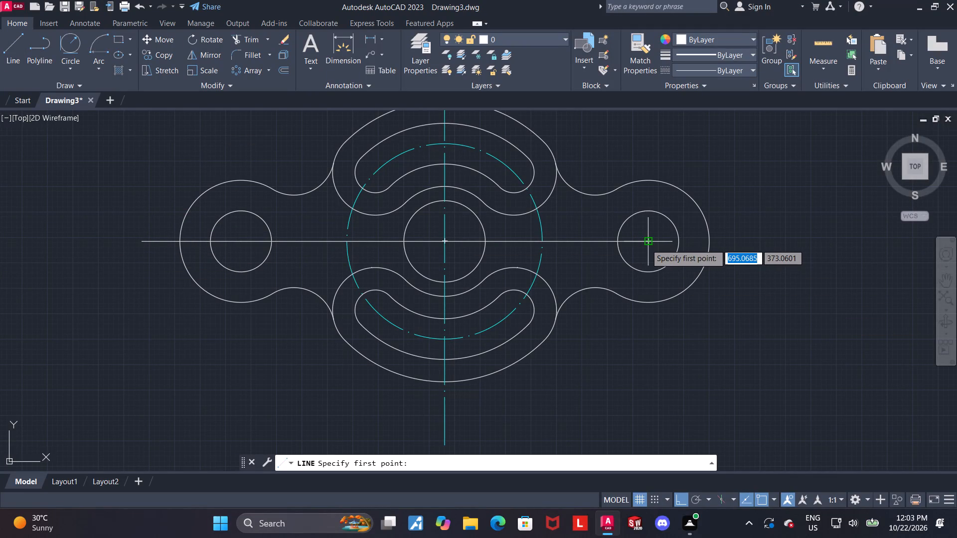
{"action": "left_click", "coordinate": [647, 244]}
{"action": "left_click", "coordinate": [741, 245]}
{"action": "key", "text": "Escape"}
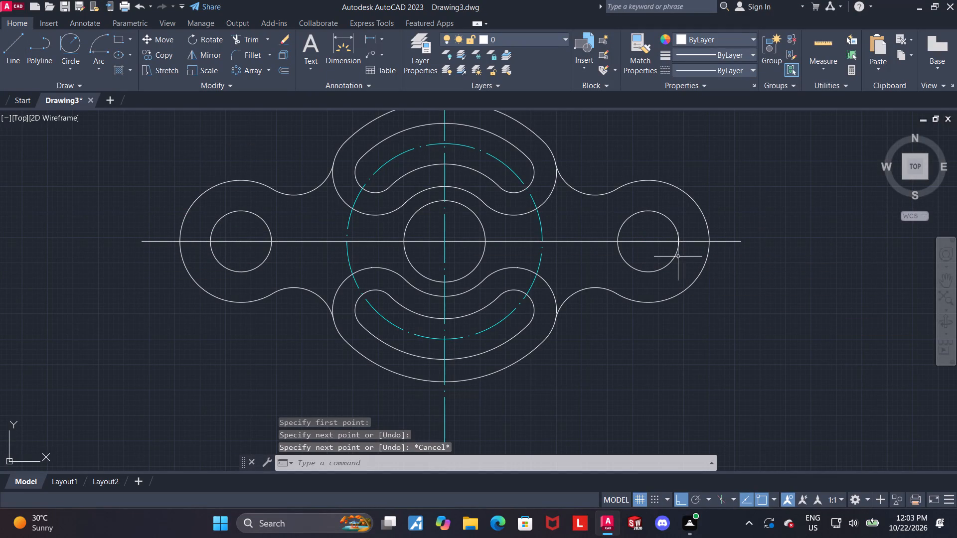
Join the horizontal line segments through the three hole centres into one continuous line.
{"action": "left_click", "coordinate": [662, 252]}
{"action": "left_click", "coordinate": [641, 238]}
{"action": "key", "text": "j"}
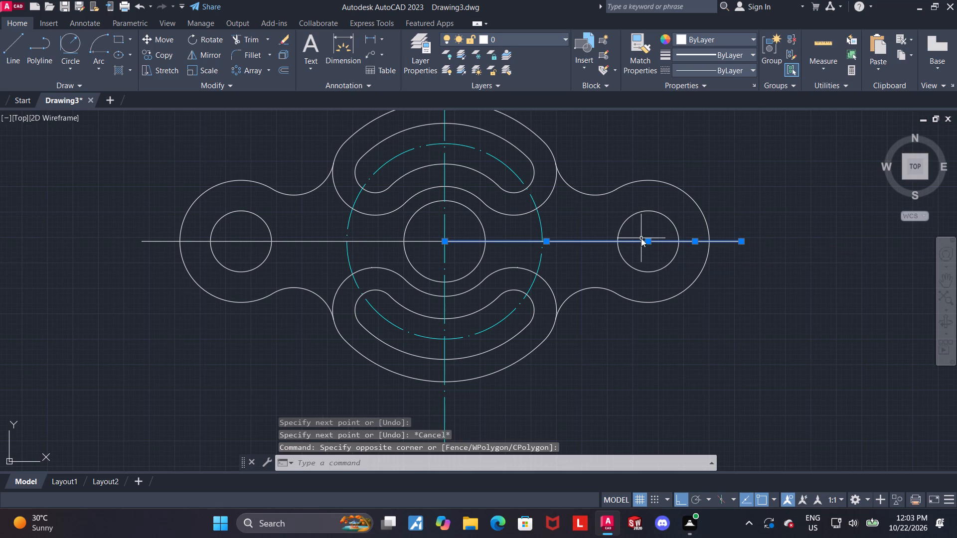
{"action": "key", "text": "Return"}
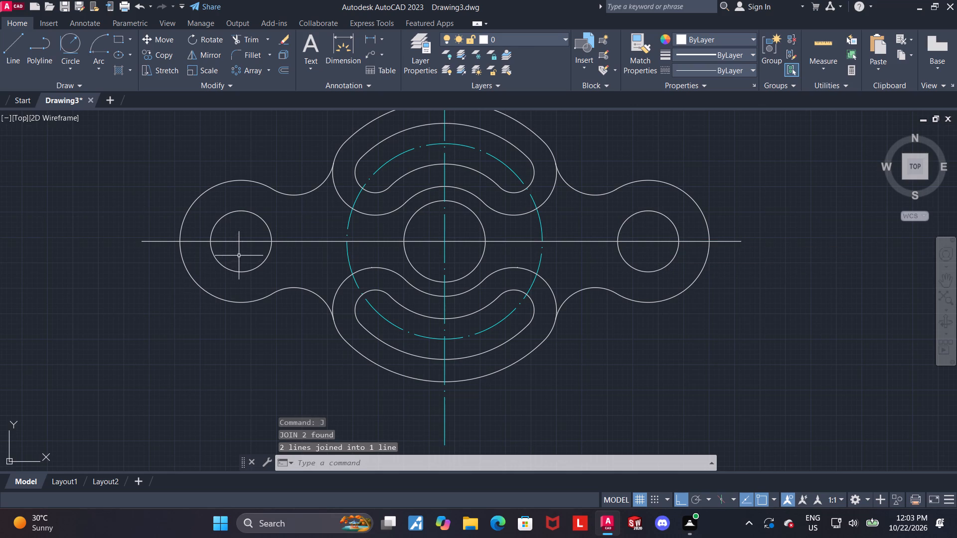
{"action": "left_click", "coordinate": [239, 255]}
{"action": "left_click", "coordinate": [236, 231]}
{"action": "left_click", "coordinate": [253, 242]}
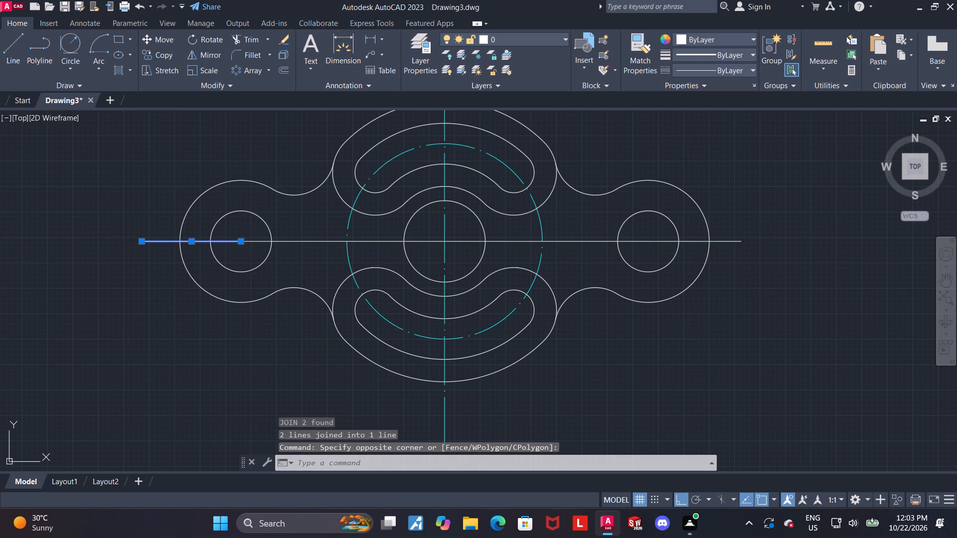
{"action": "key", "text": "j"}
{"action": "key", "text": "Return"}
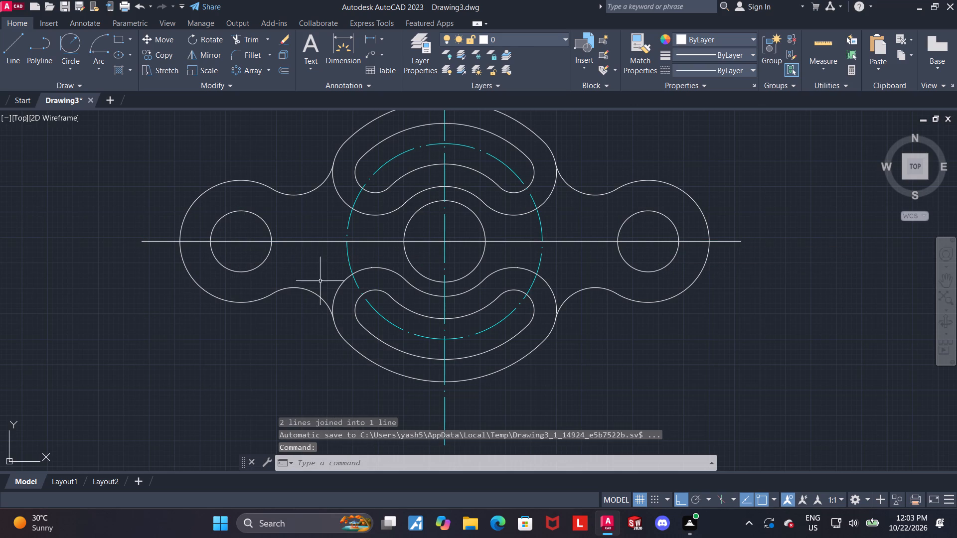
{"action": "left_click", "coordinate": [457, 240]}
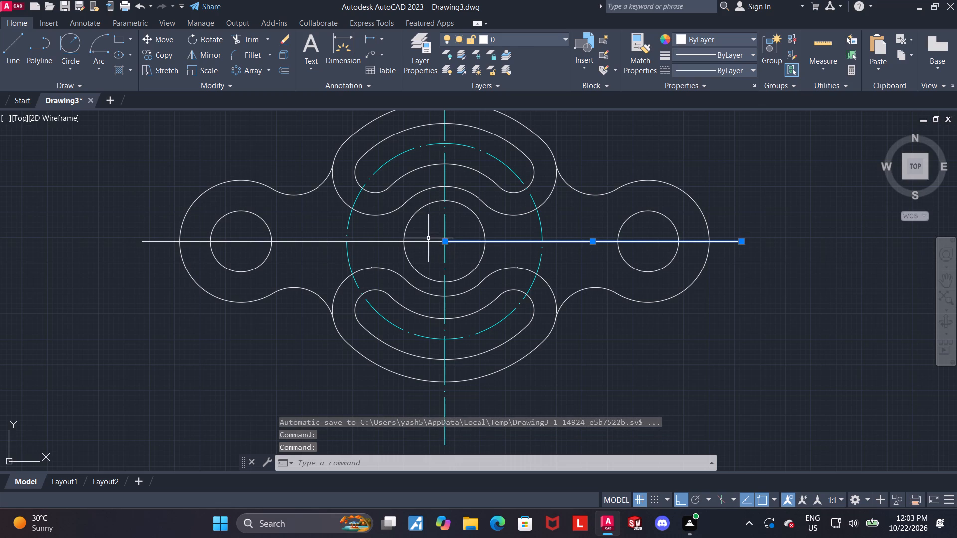
{"action": "left_click", "coordinate": [428, 240]}
{"action": "key", "text": "j"}
{"action": "key", "text": "Return"}
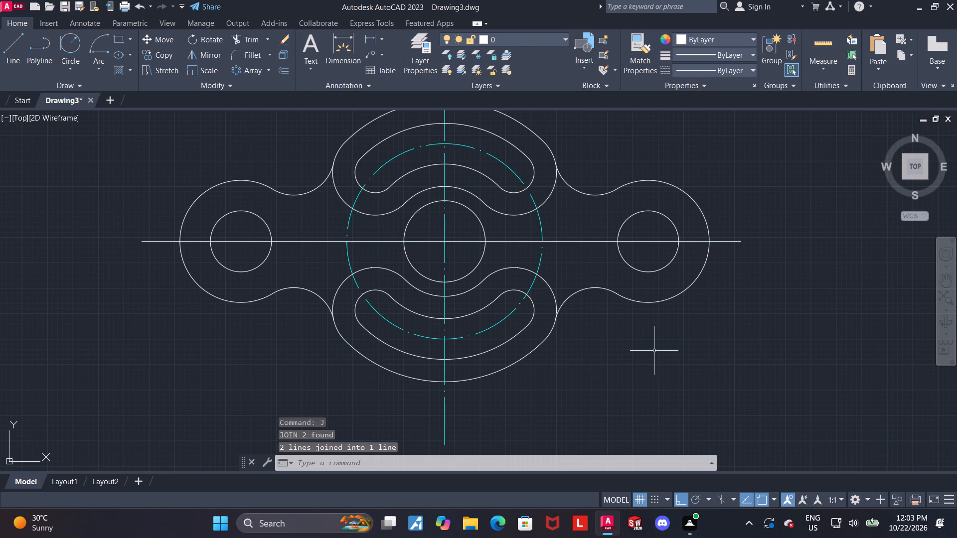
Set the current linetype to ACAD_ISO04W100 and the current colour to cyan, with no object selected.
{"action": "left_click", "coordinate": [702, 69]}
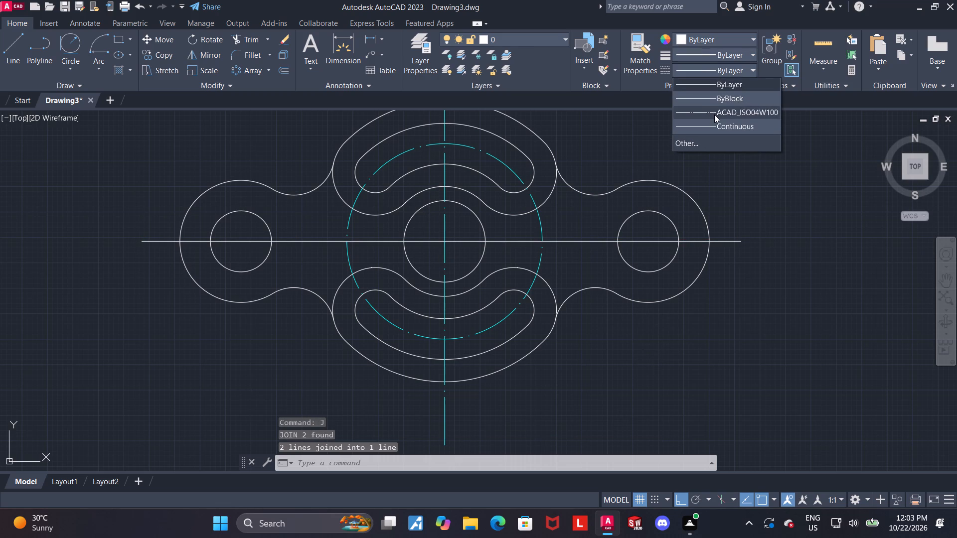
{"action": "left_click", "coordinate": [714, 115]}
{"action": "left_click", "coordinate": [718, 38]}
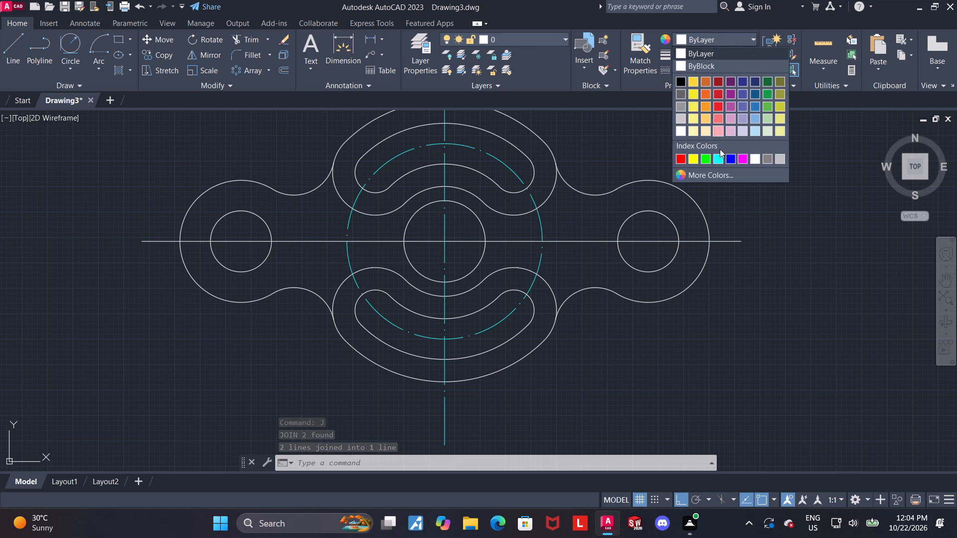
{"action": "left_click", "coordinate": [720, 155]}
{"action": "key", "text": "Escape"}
Change the joined horizontal line to cyan with the ACAD_ISO04W100 linetype.
{"action": "left_click", "coordinate": [603, 253]}
{"action": "left_click", "coordinate": [585, 212]}
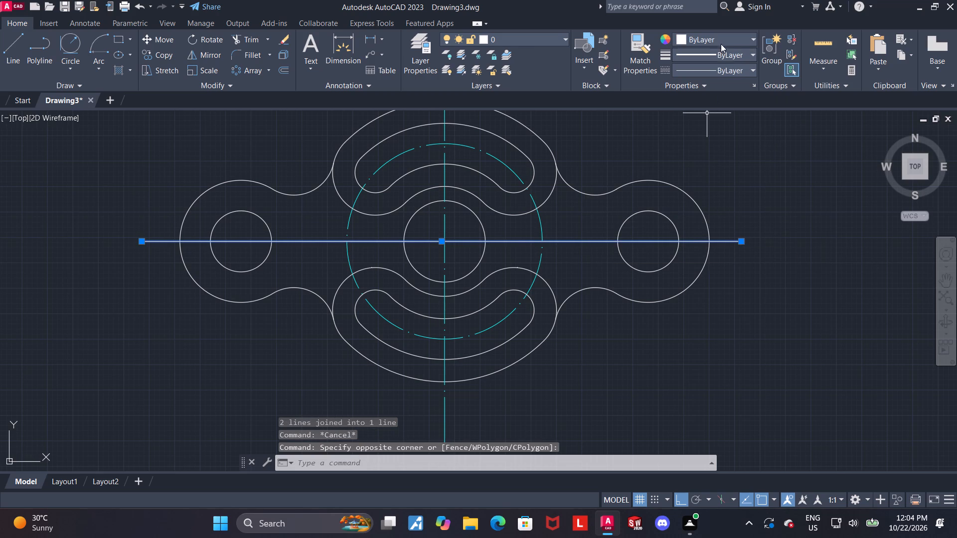
{"action": "left_click", "coordinate": [720, 38]}
{"action": "left_click", "coordinate": [719, 154]}
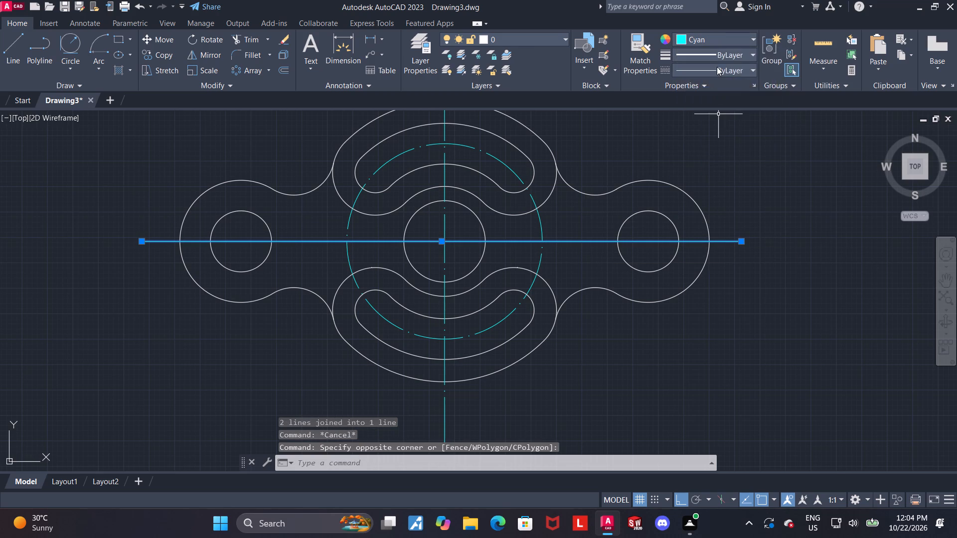
{"action": "left_click", "coordinate": [717, 67]}
{"action": "left_click", "coordinate": [712, 111]}
{"action": "key", "text": "Escape"}
Examine the whole part, checking its outline, slots, holes and centre lines.
{"action": "scroll", "coordinate": [756, 264], "scroll_direction": "down", "scroll_amount": 1}
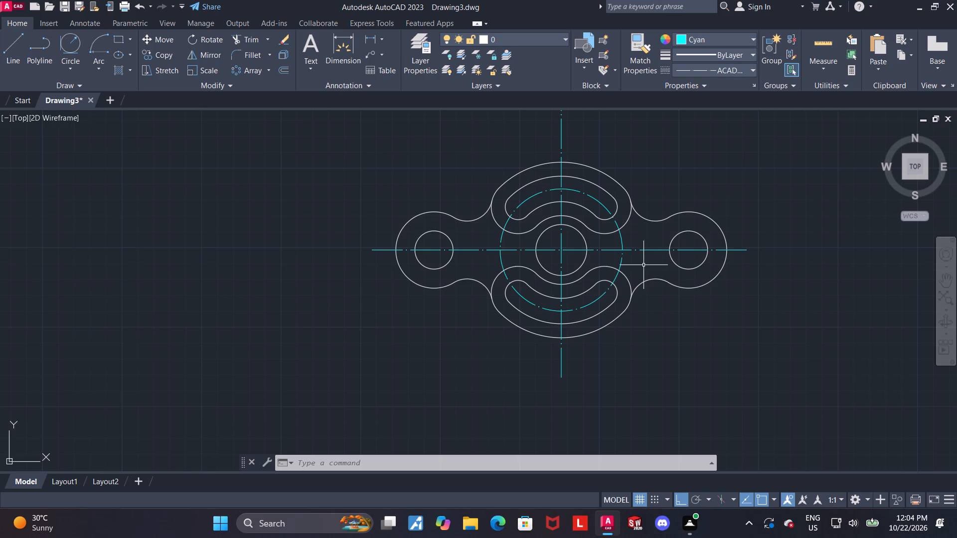
{"action": "scroll", "coordinate": [645, 265], "scroll_direction": "up", "scroll_amount": 2}
{"action": "scroll", "coordinate": [633, 264], "scroll_direction": "down", "scroll_amount": 3}
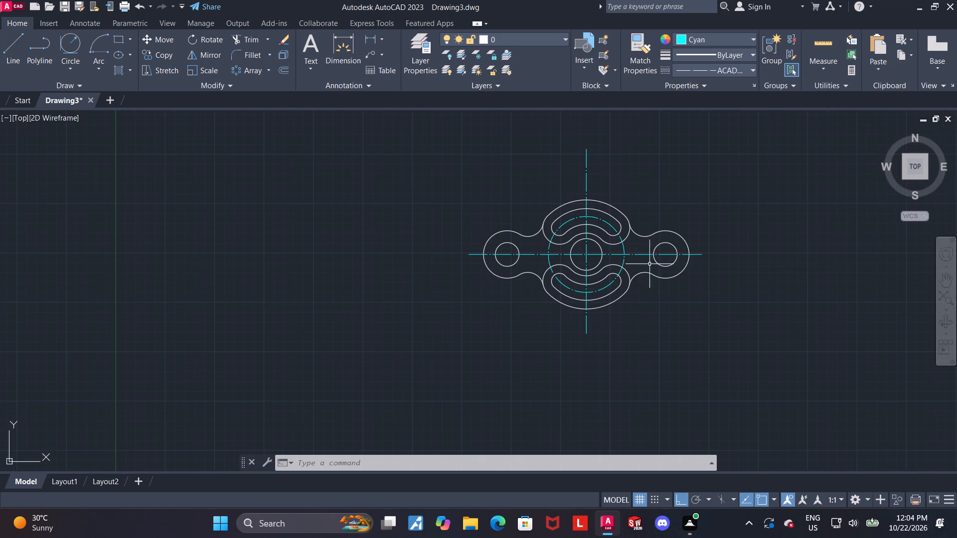
{"action": "scroll", "coordinate": [633, 235], "scroll_direction": "up", "scroll_amount": 2}
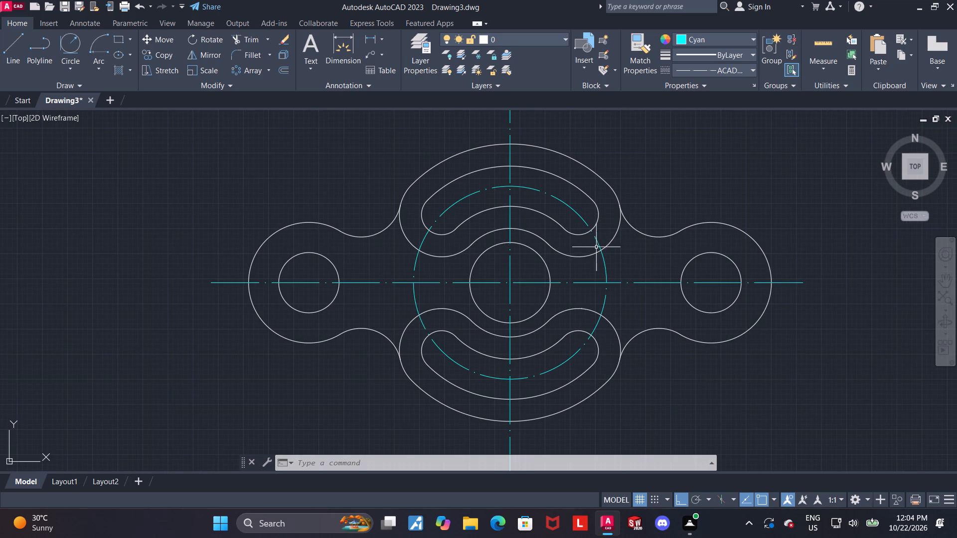
{"action": "scroll", "coordinate": [544, 259], "scroll_direction": "down", "scroll_amount": 1}
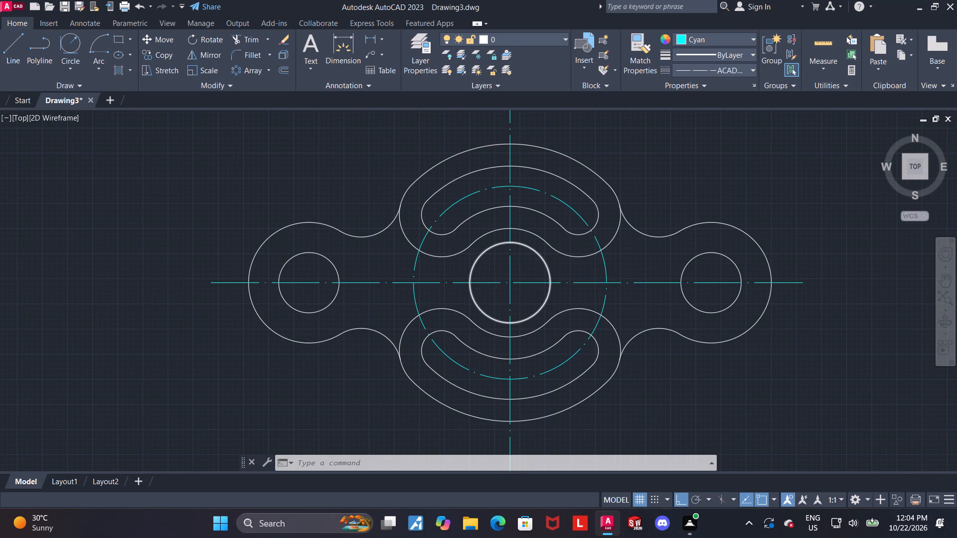
{"action": "scroll", "coordinate": [544, 259], "scroll_direction": "up", "scroll_amount": 1}
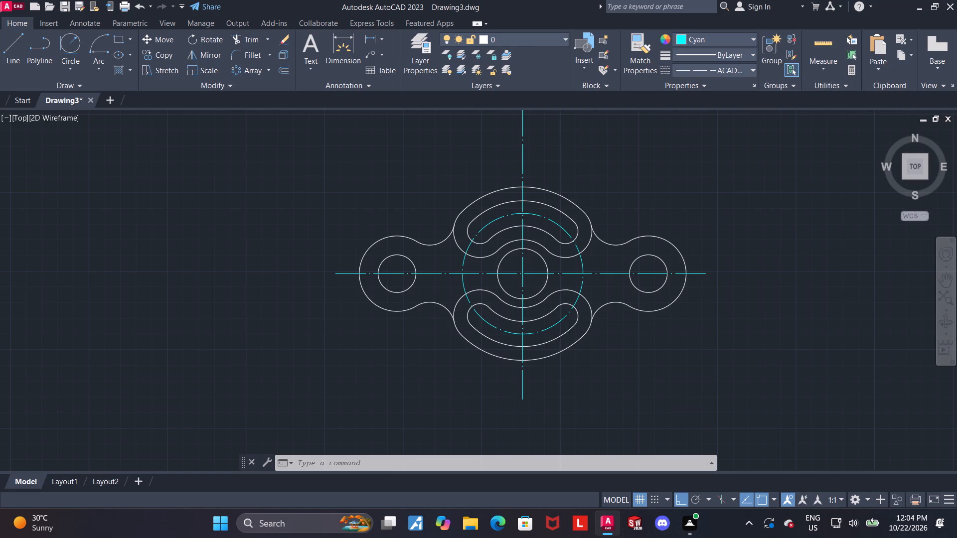
{"action": "scroll", "coordinate": [544, 259], "scroll_direction": "down", "scroll_amount": 1}
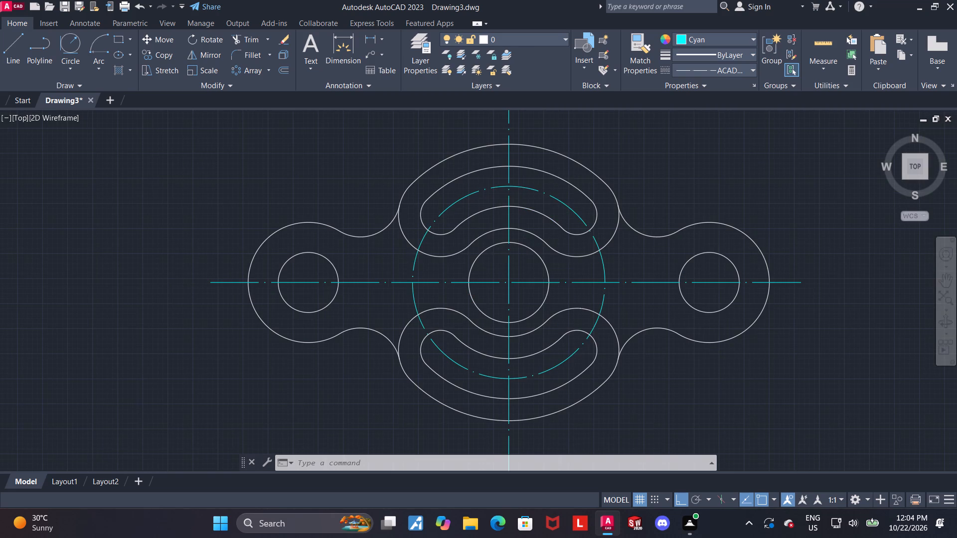
{"action": "scroll", "coordinate": [544, 259], "scroll_direction": "up", "scroll_amount": 1}
{"action": "scroll", "coordinate": [544, 259], "scroll_direction": "down", "scroll_amount": 1}
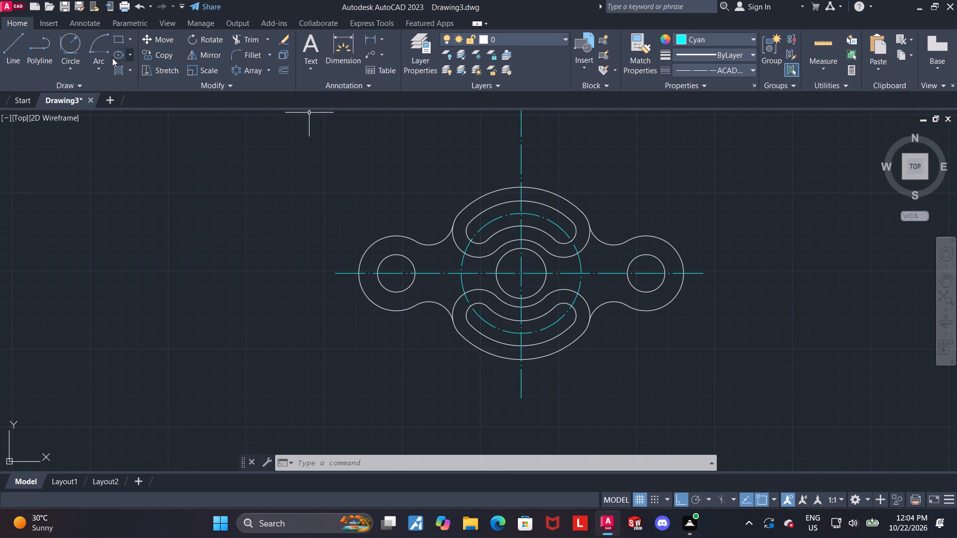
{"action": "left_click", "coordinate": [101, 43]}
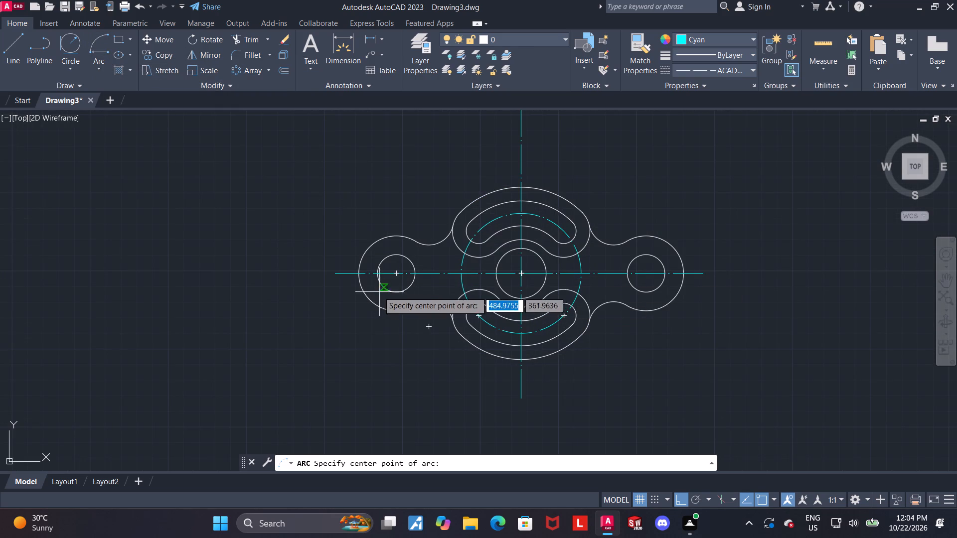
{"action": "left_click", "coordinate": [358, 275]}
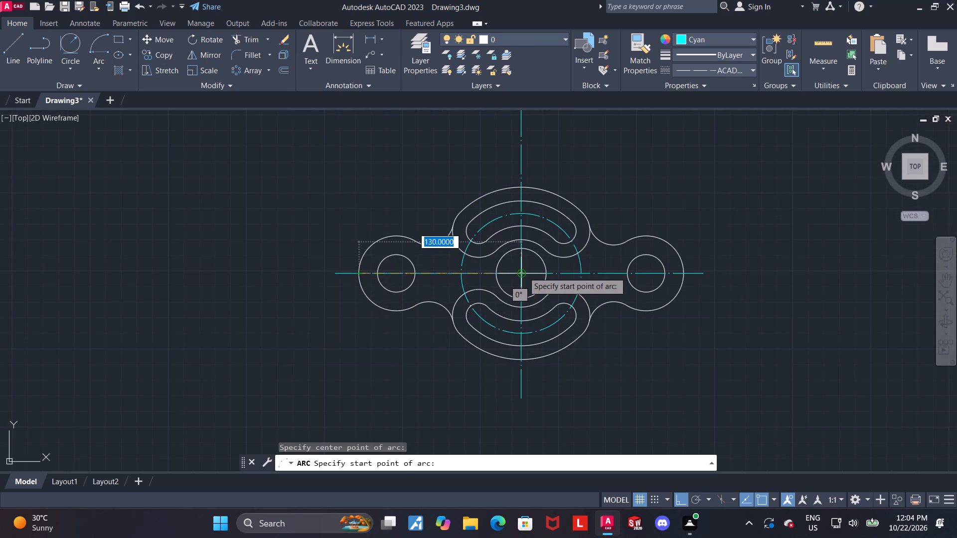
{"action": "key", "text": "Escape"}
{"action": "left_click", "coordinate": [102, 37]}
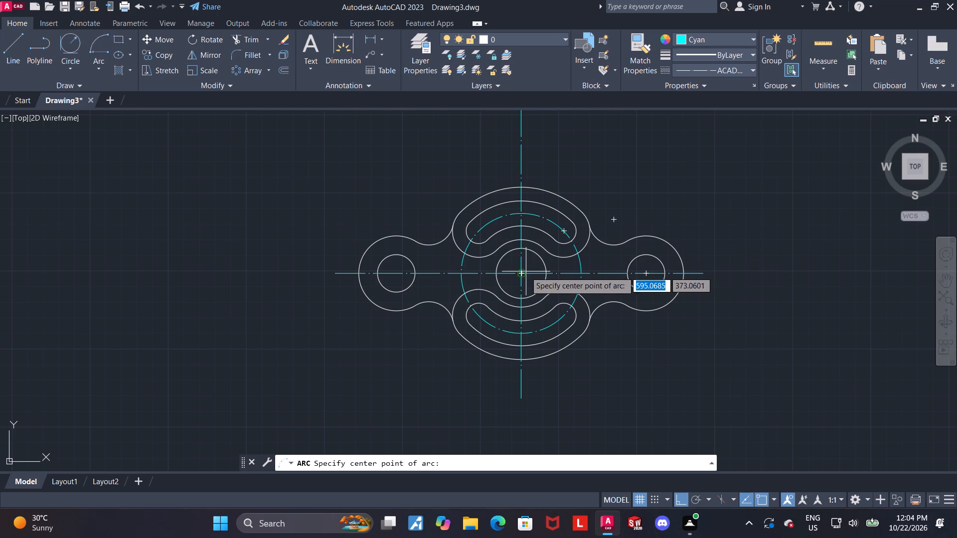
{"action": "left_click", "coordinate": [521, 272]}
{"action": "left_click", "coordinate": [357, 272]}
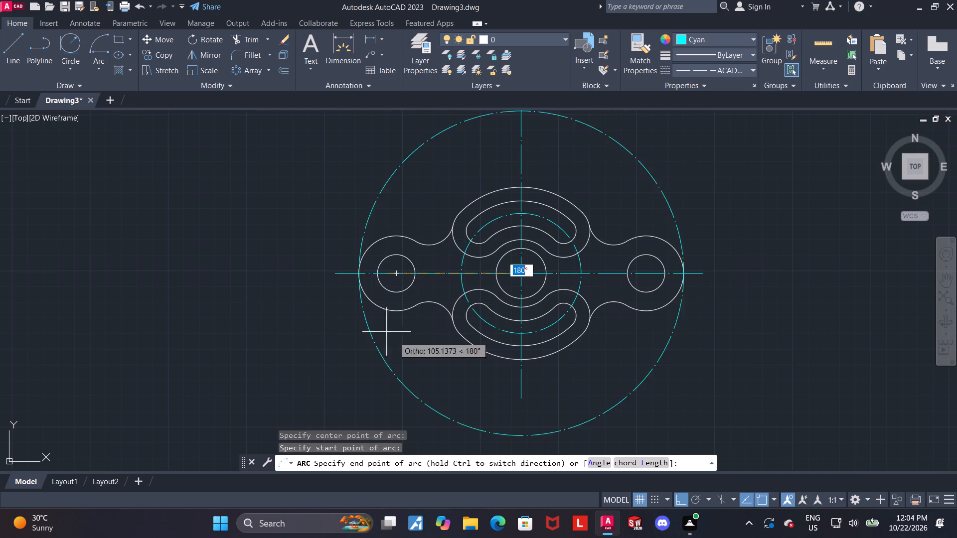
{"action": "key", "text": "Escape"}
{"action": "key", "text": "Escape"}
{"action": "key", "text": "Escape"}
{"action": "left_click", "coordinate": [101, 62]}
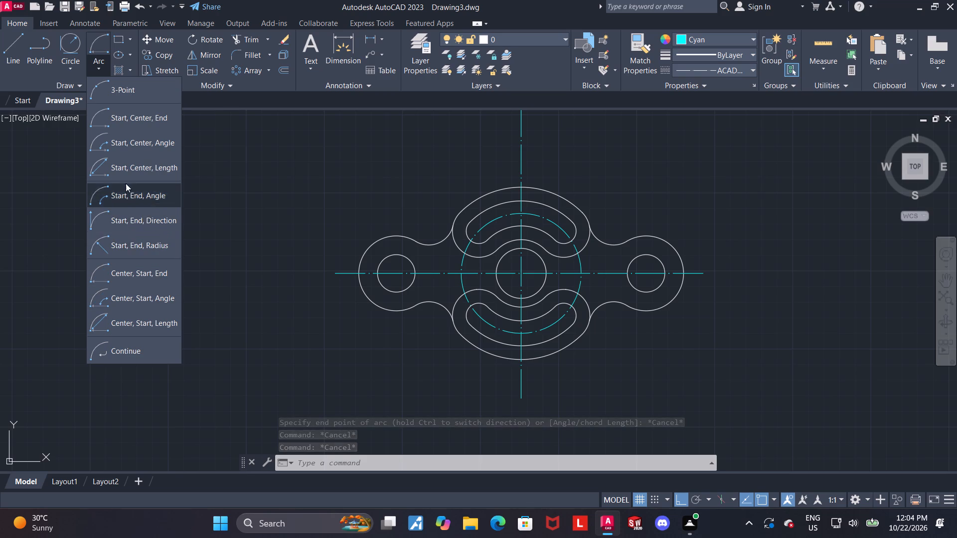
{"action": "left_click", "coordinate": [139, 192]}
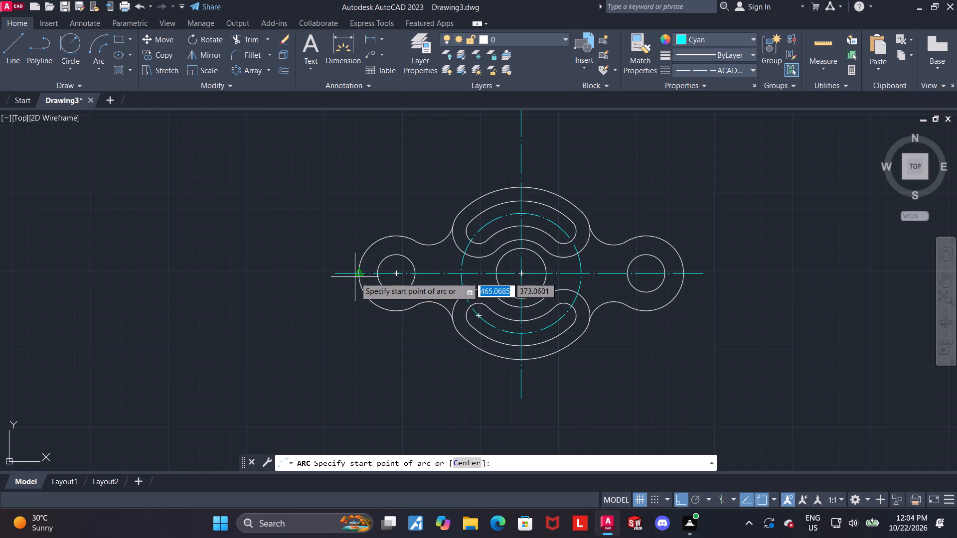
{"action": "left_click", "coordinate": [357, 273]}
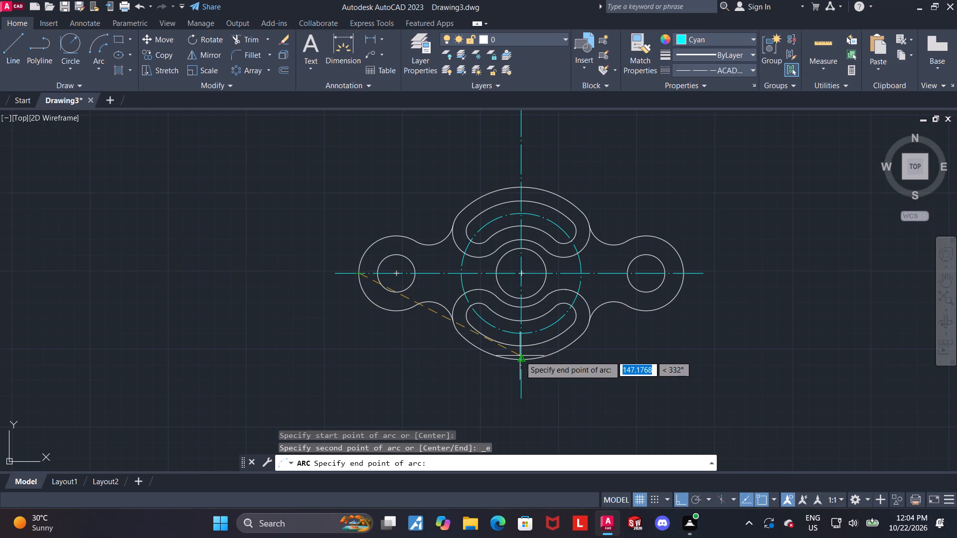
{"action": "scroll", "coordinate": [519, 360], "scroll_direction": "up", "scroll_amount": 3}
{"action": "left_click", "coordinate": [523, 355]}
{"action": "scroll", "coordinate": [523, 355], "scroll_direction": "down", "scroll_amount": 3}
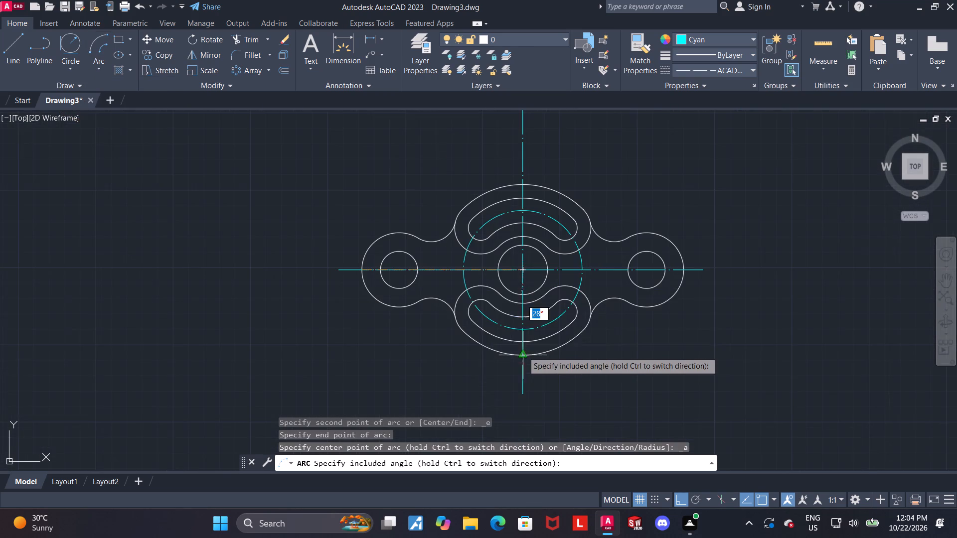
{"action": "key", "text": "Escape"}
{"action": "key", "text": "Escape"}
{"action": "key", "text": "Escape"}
Set the current linetype to ByLayer and the current colour to white.
{"action": "left_click", "coordinate": [736, 73]}
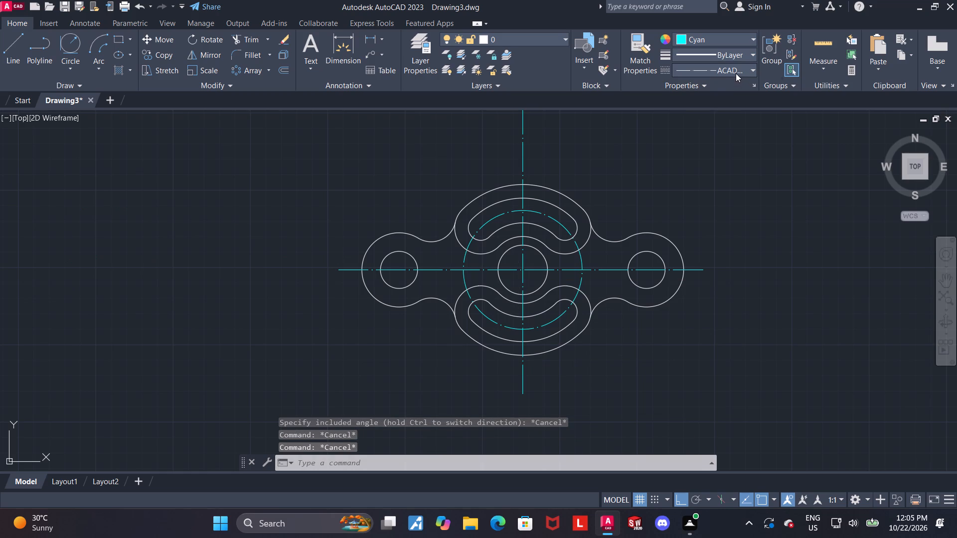
{"action": "left_click", "coordinate": [716, 83]}
{"action": "left_click", "coordinate": [723, 41]}
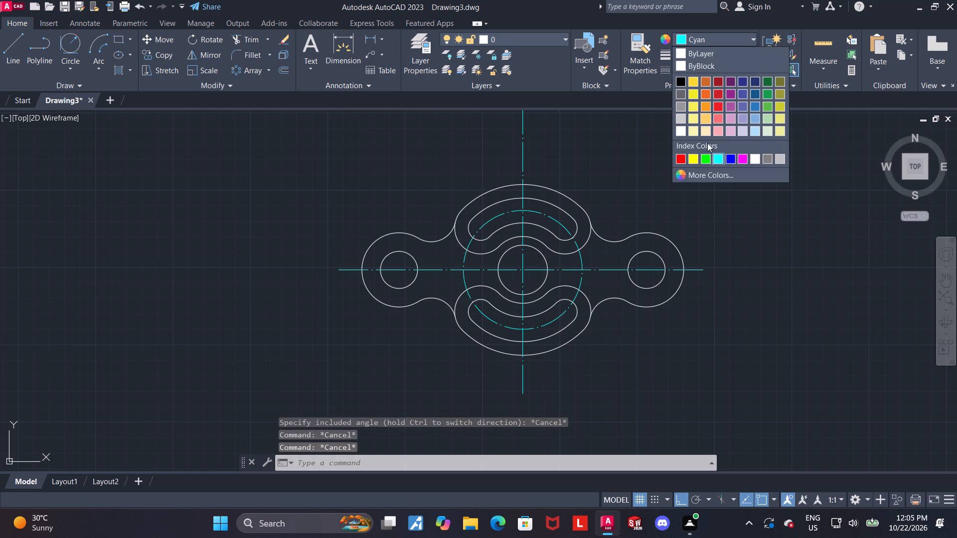
{"action": "left_click", "coordinate": [761, 161]}
{"action": "key", "text": "Escape"}
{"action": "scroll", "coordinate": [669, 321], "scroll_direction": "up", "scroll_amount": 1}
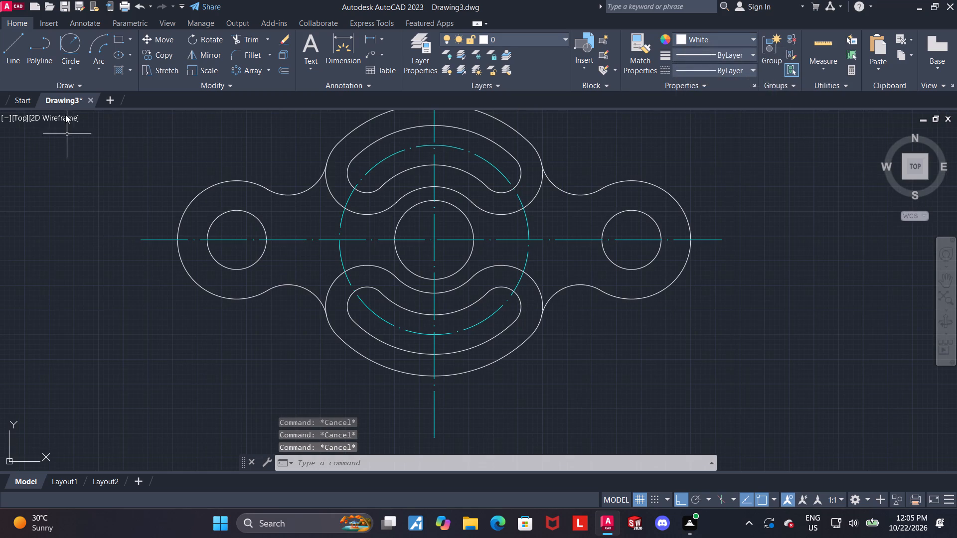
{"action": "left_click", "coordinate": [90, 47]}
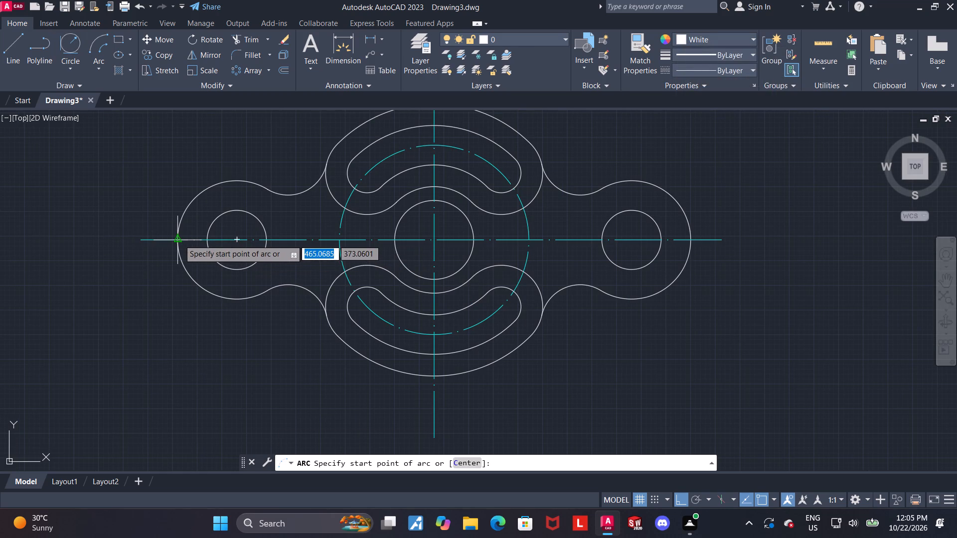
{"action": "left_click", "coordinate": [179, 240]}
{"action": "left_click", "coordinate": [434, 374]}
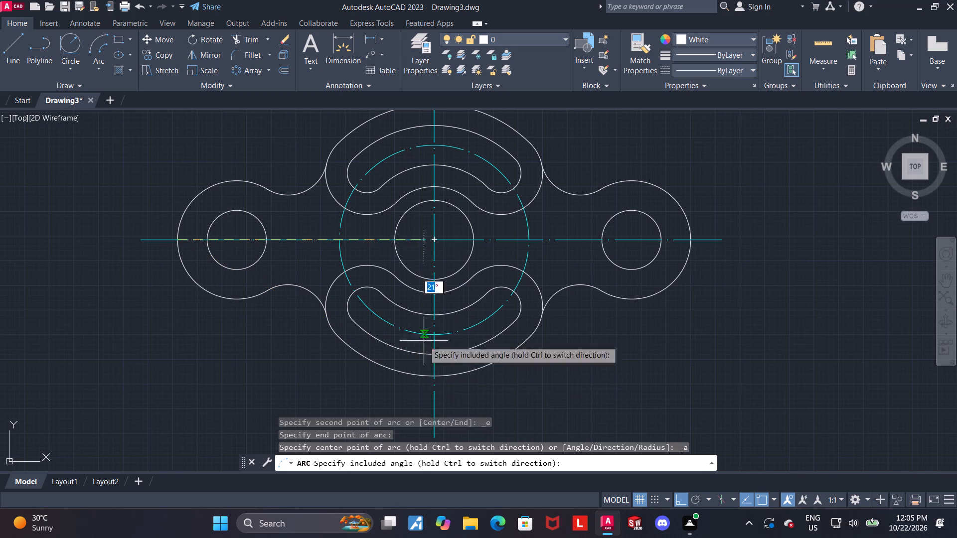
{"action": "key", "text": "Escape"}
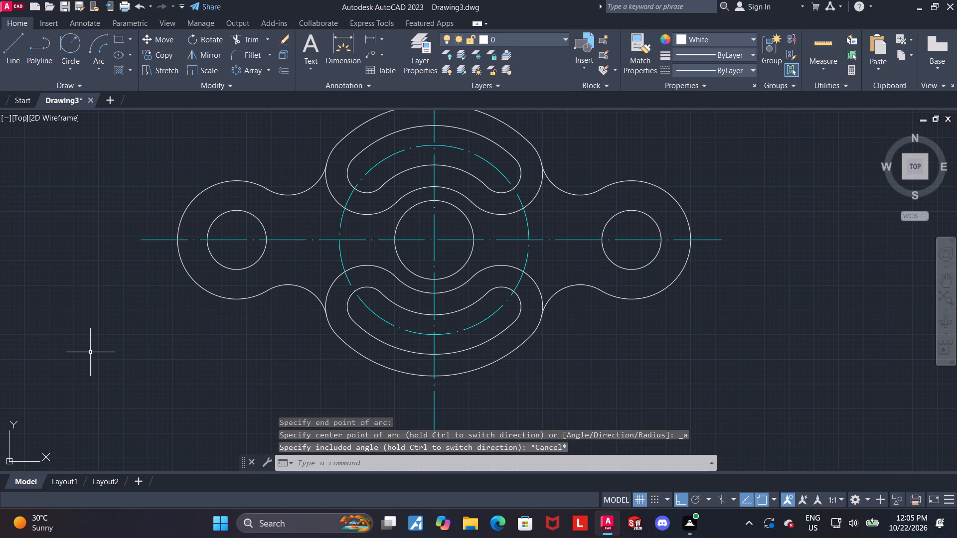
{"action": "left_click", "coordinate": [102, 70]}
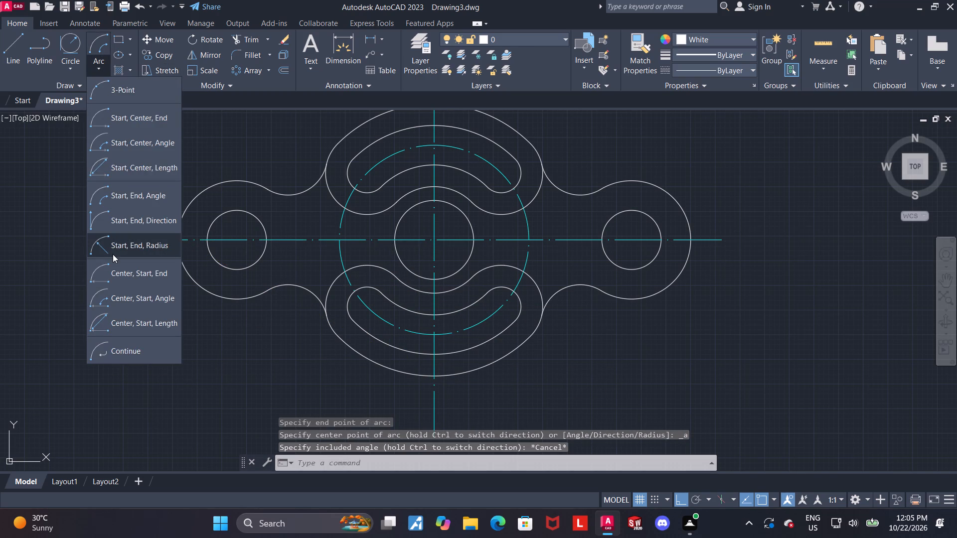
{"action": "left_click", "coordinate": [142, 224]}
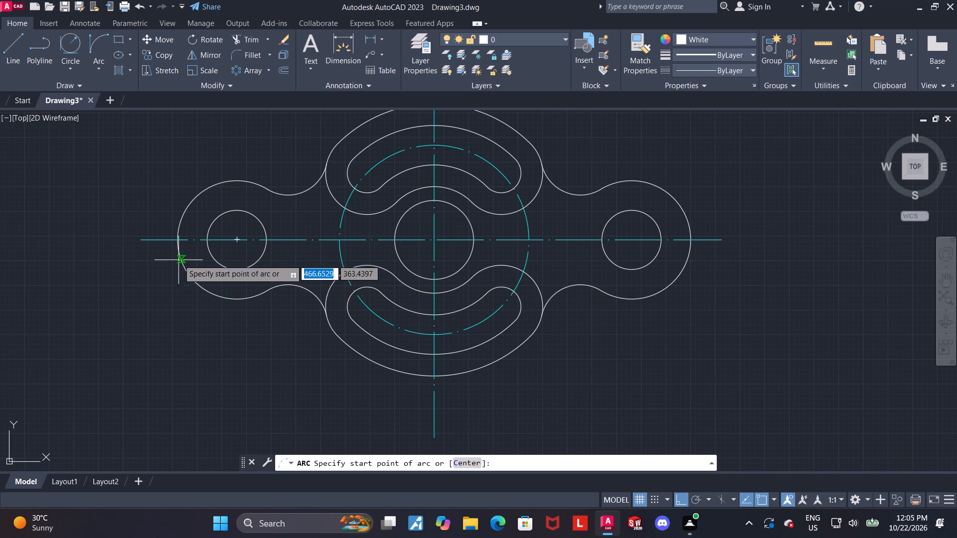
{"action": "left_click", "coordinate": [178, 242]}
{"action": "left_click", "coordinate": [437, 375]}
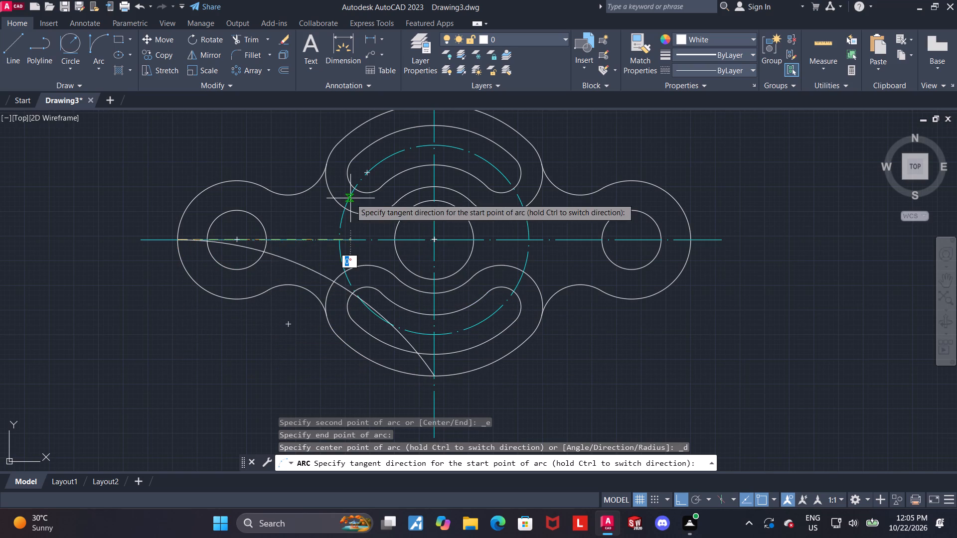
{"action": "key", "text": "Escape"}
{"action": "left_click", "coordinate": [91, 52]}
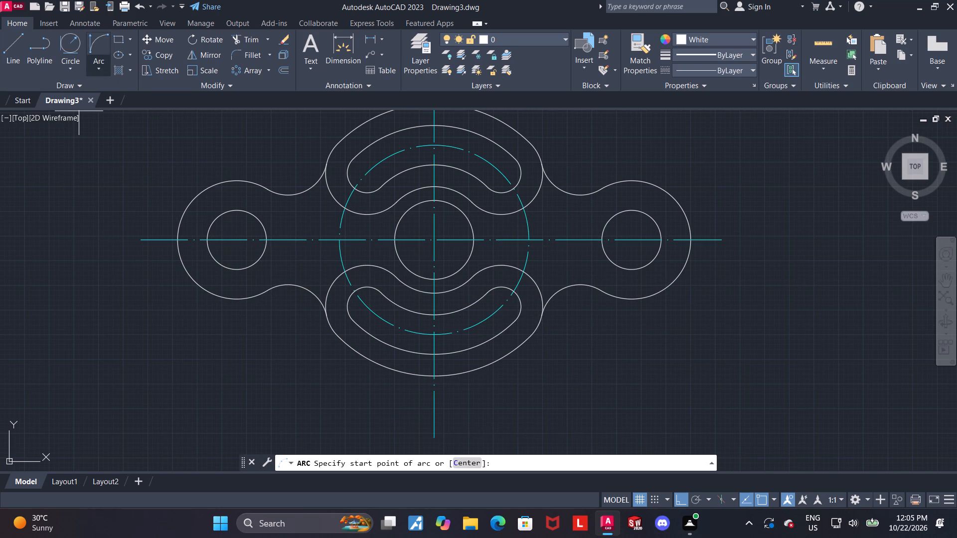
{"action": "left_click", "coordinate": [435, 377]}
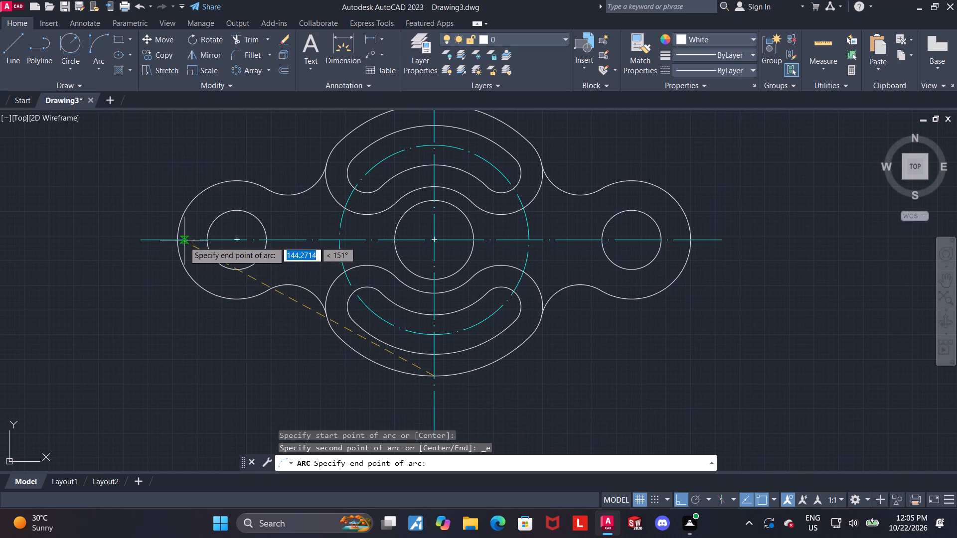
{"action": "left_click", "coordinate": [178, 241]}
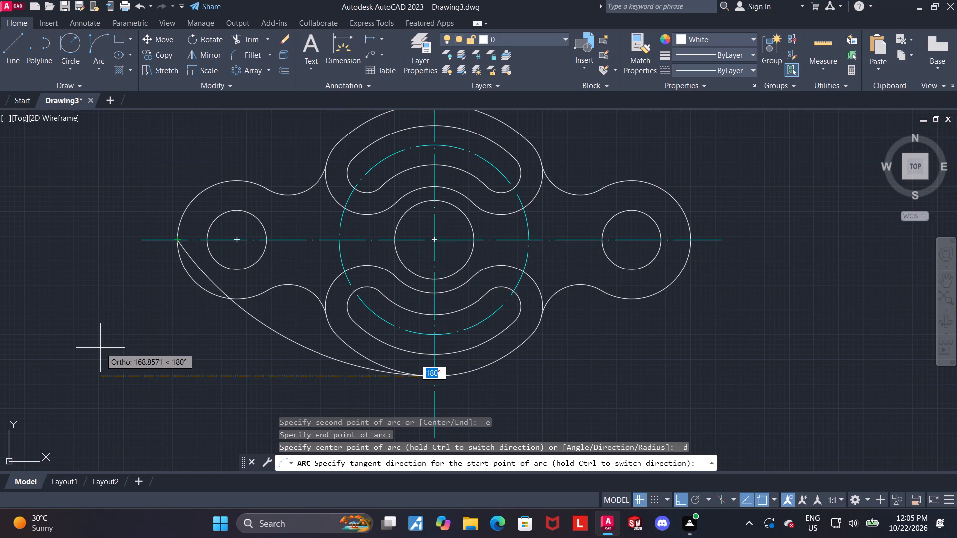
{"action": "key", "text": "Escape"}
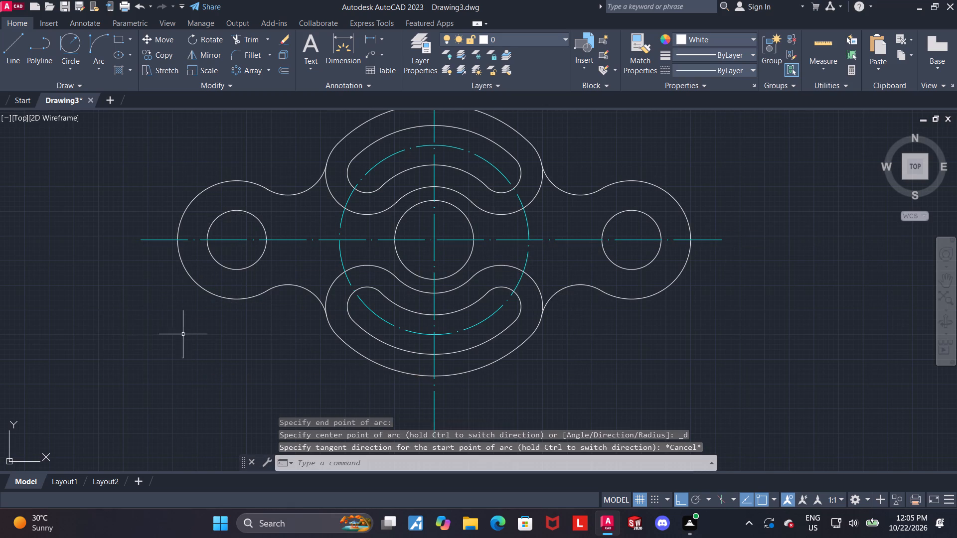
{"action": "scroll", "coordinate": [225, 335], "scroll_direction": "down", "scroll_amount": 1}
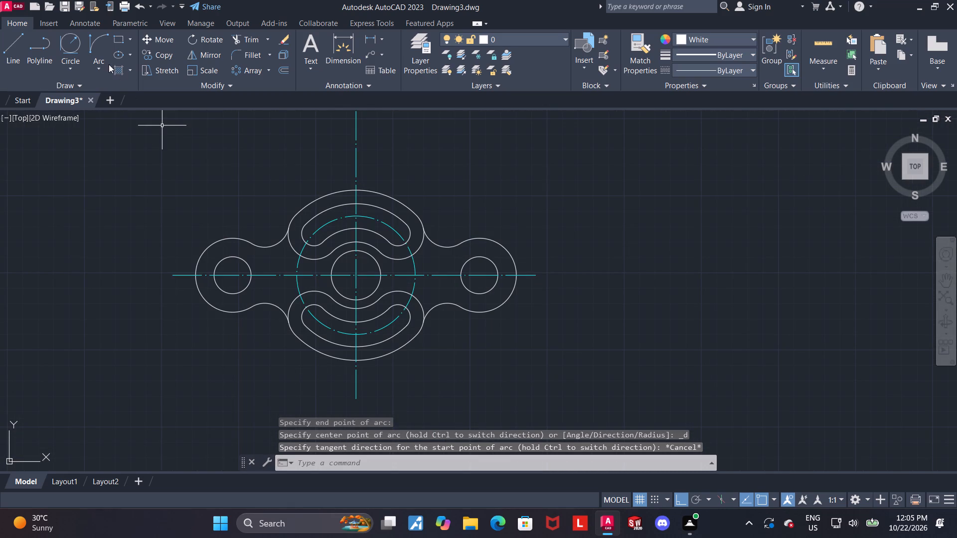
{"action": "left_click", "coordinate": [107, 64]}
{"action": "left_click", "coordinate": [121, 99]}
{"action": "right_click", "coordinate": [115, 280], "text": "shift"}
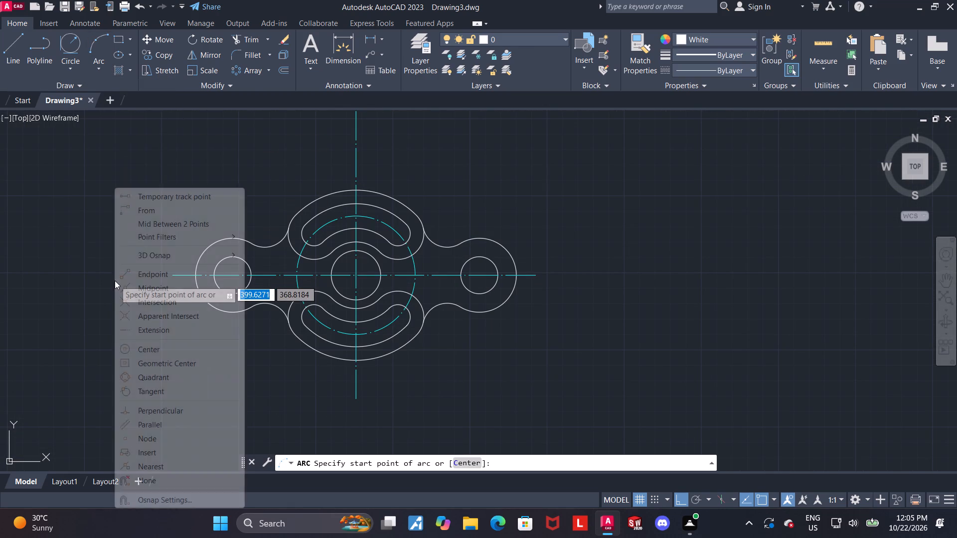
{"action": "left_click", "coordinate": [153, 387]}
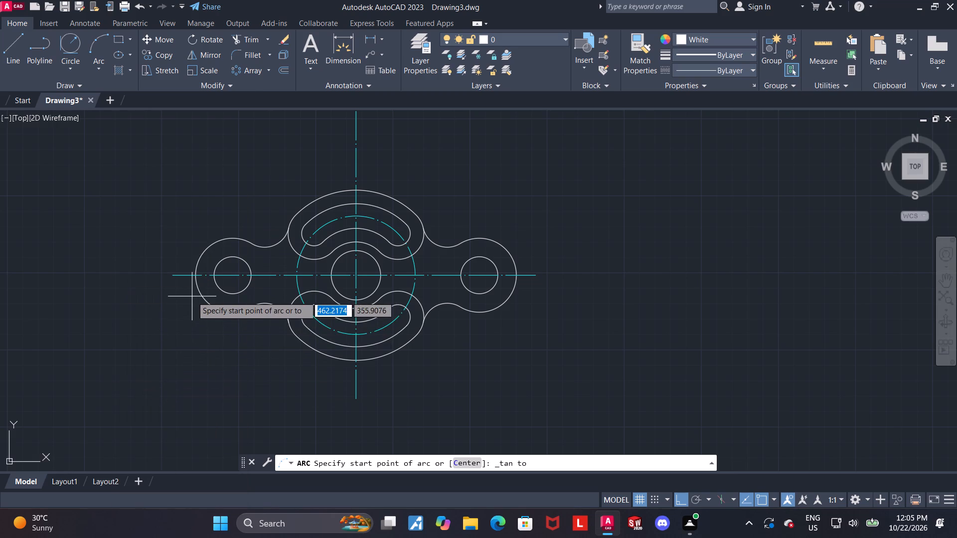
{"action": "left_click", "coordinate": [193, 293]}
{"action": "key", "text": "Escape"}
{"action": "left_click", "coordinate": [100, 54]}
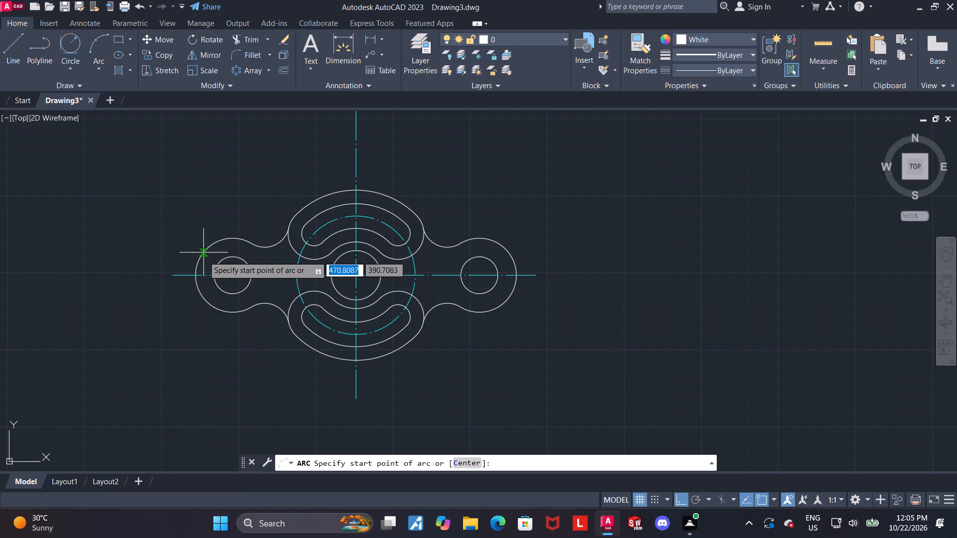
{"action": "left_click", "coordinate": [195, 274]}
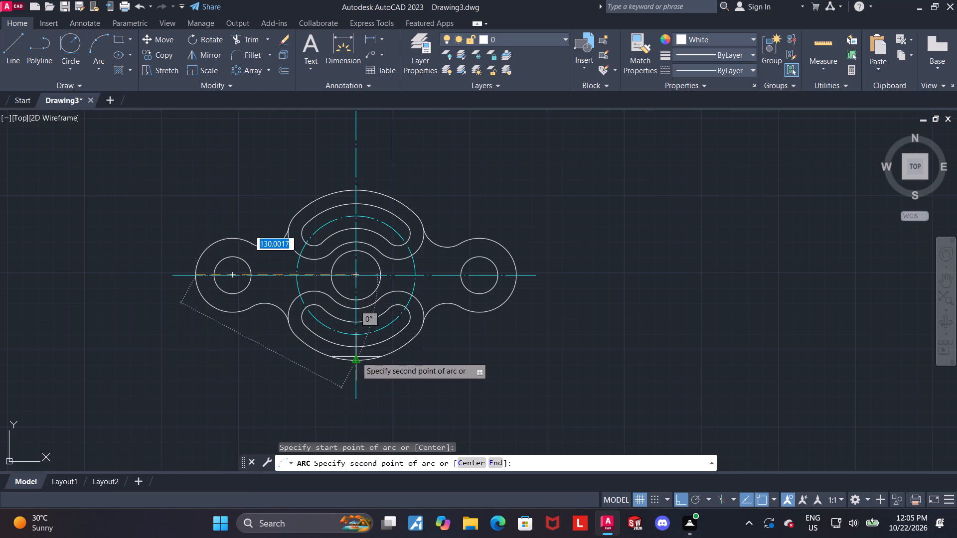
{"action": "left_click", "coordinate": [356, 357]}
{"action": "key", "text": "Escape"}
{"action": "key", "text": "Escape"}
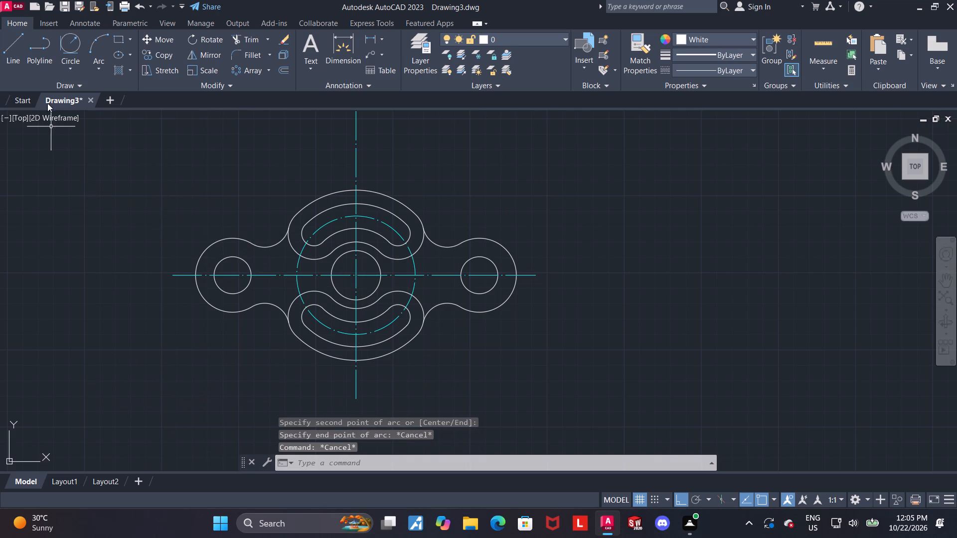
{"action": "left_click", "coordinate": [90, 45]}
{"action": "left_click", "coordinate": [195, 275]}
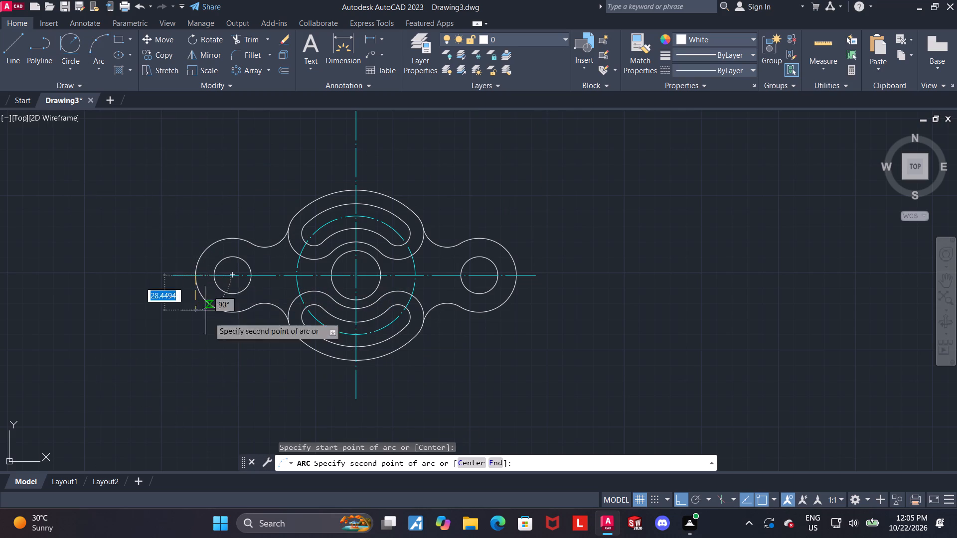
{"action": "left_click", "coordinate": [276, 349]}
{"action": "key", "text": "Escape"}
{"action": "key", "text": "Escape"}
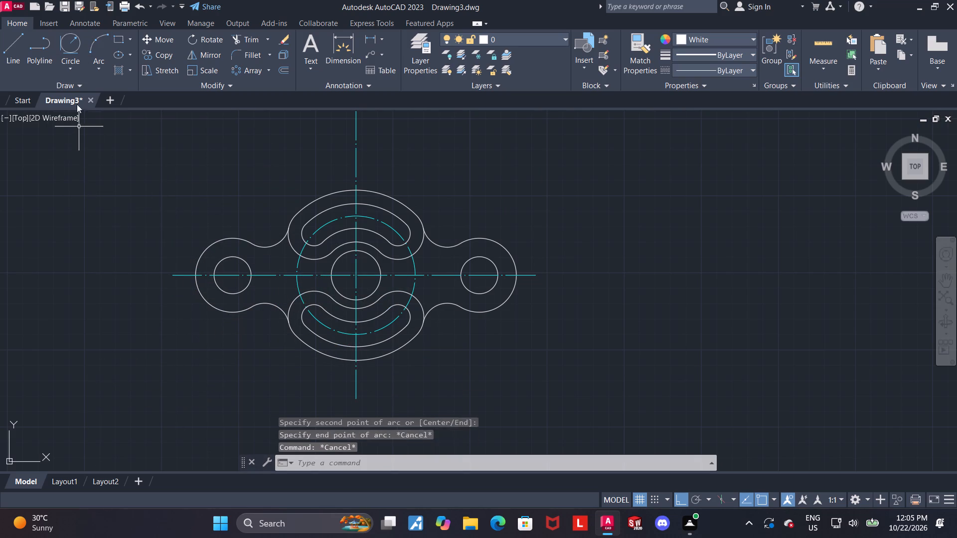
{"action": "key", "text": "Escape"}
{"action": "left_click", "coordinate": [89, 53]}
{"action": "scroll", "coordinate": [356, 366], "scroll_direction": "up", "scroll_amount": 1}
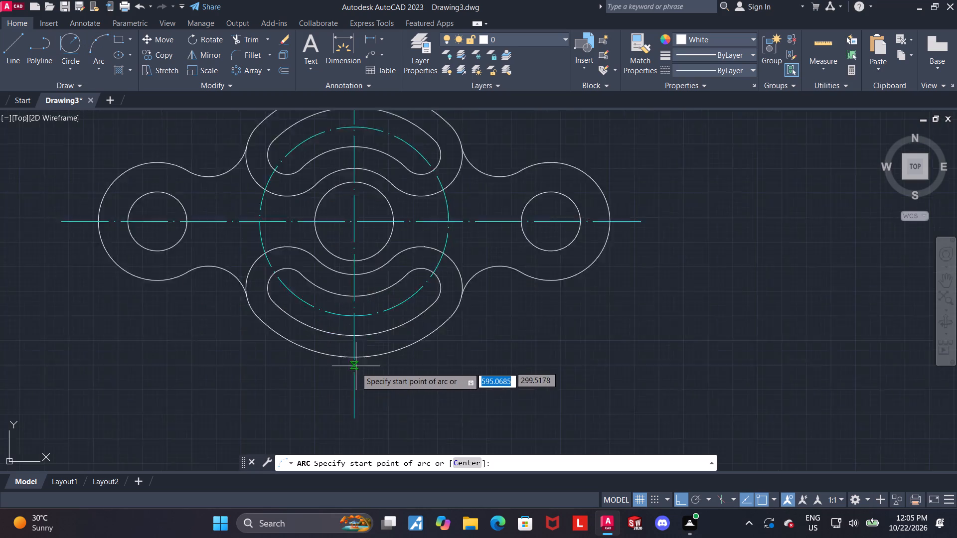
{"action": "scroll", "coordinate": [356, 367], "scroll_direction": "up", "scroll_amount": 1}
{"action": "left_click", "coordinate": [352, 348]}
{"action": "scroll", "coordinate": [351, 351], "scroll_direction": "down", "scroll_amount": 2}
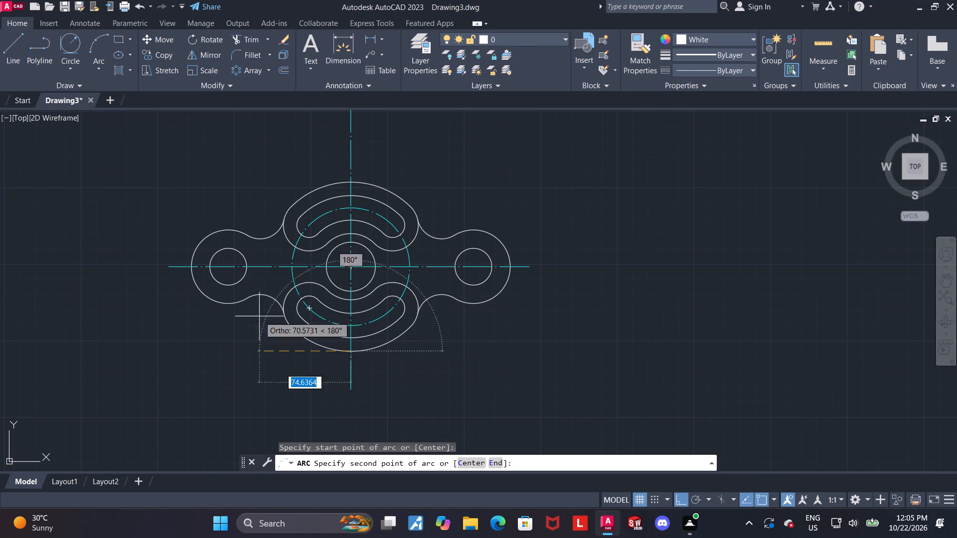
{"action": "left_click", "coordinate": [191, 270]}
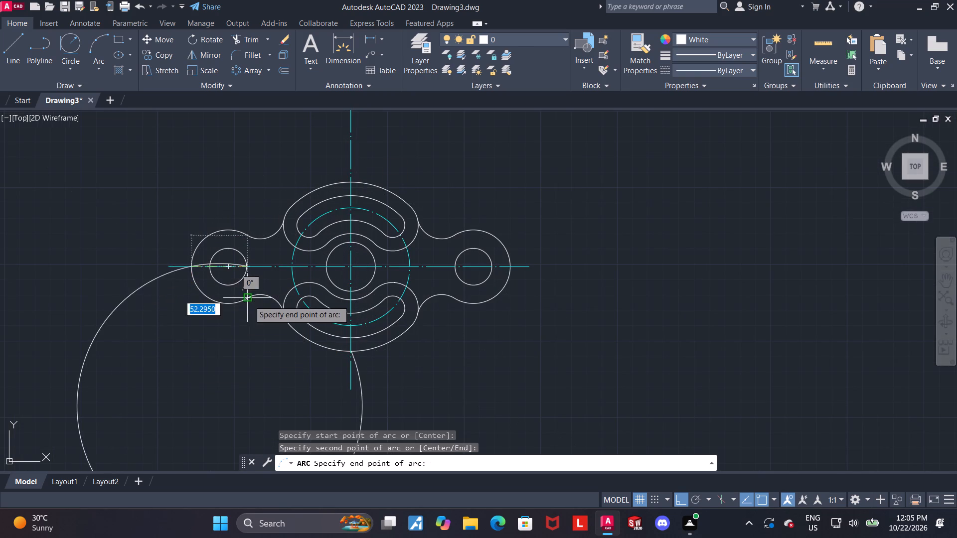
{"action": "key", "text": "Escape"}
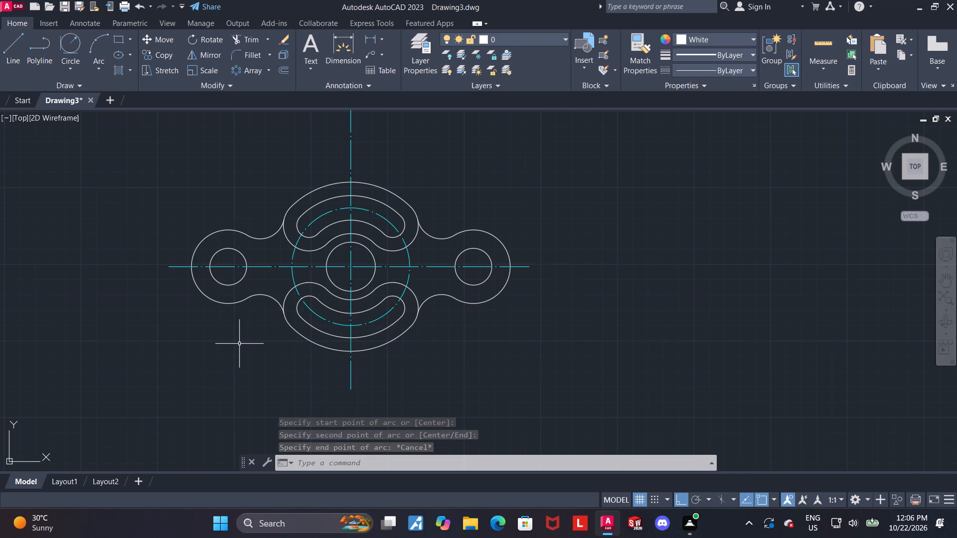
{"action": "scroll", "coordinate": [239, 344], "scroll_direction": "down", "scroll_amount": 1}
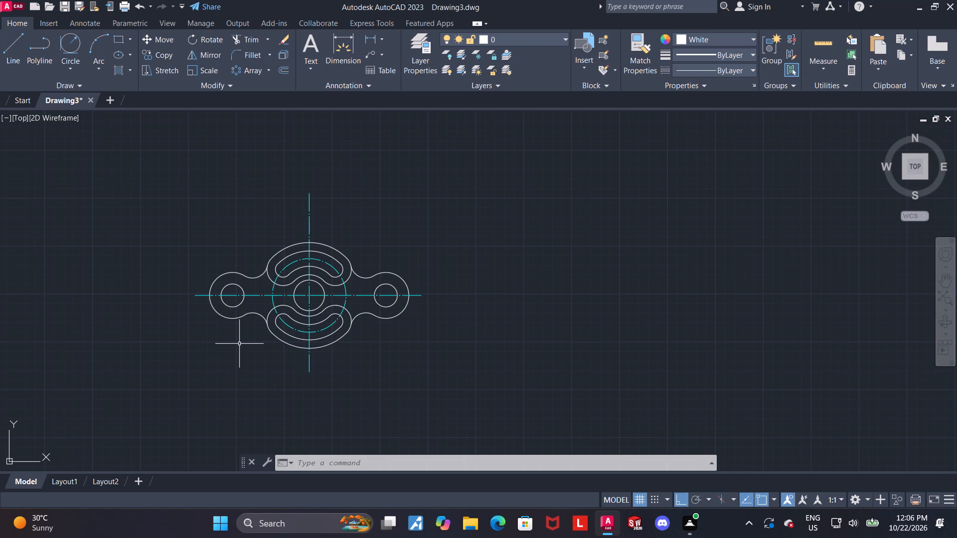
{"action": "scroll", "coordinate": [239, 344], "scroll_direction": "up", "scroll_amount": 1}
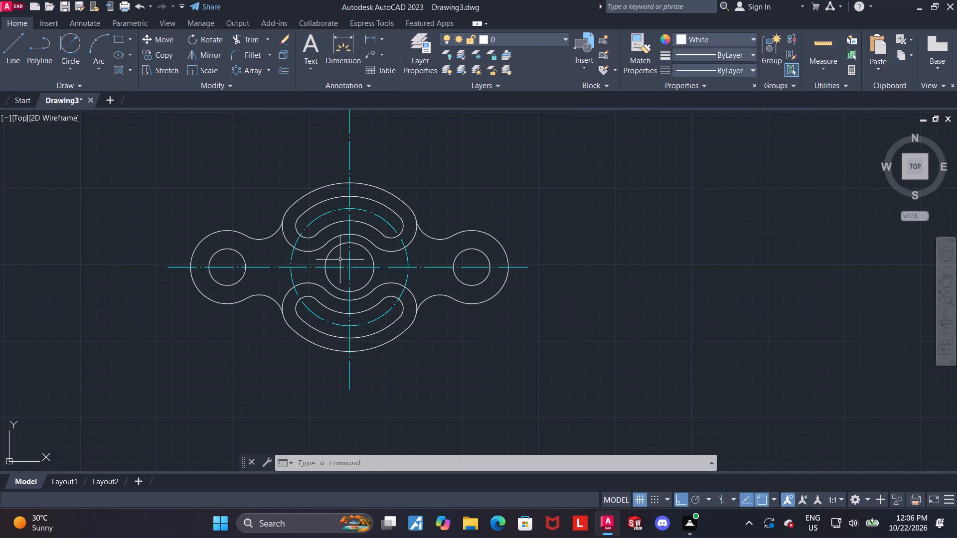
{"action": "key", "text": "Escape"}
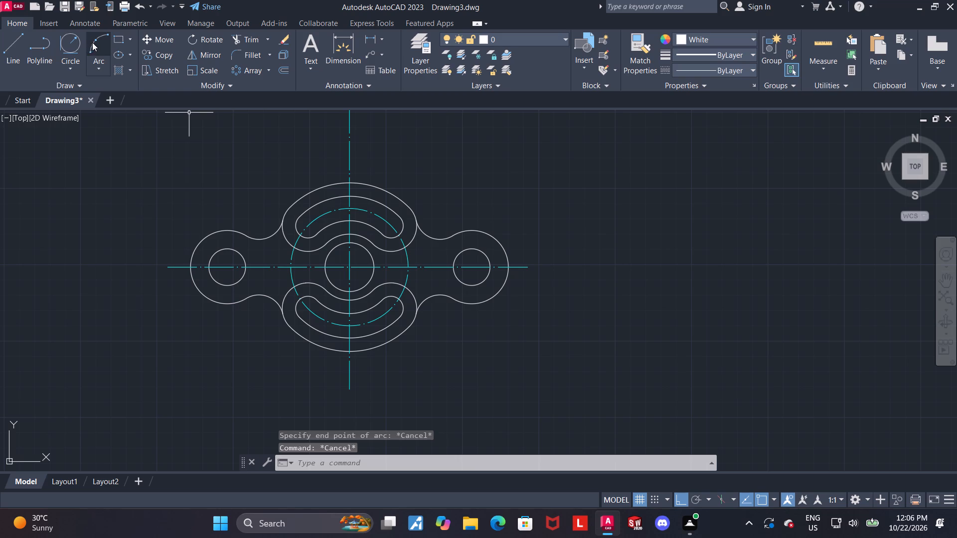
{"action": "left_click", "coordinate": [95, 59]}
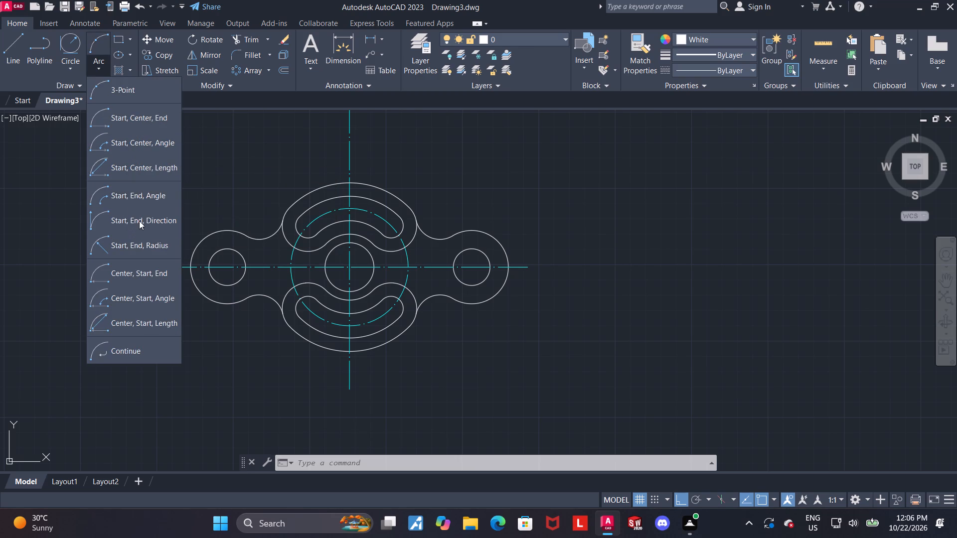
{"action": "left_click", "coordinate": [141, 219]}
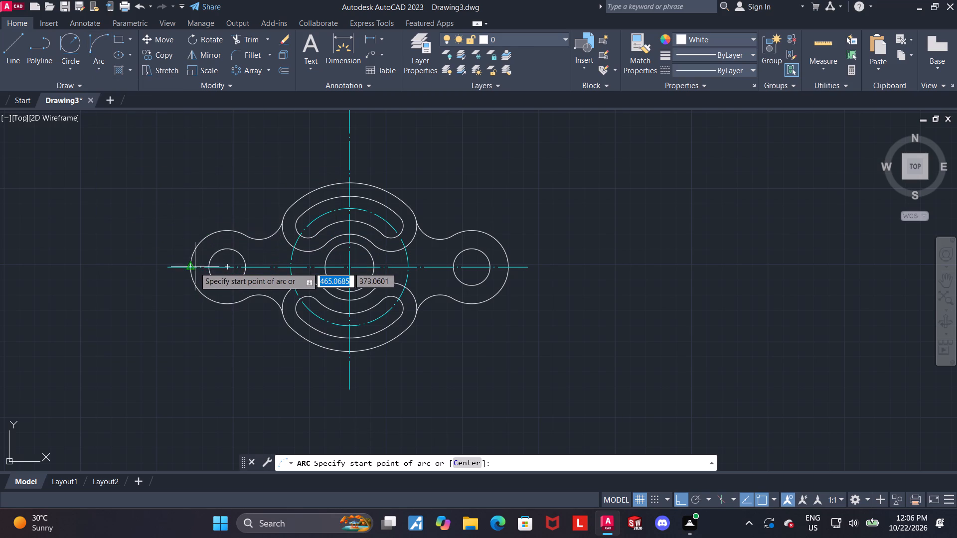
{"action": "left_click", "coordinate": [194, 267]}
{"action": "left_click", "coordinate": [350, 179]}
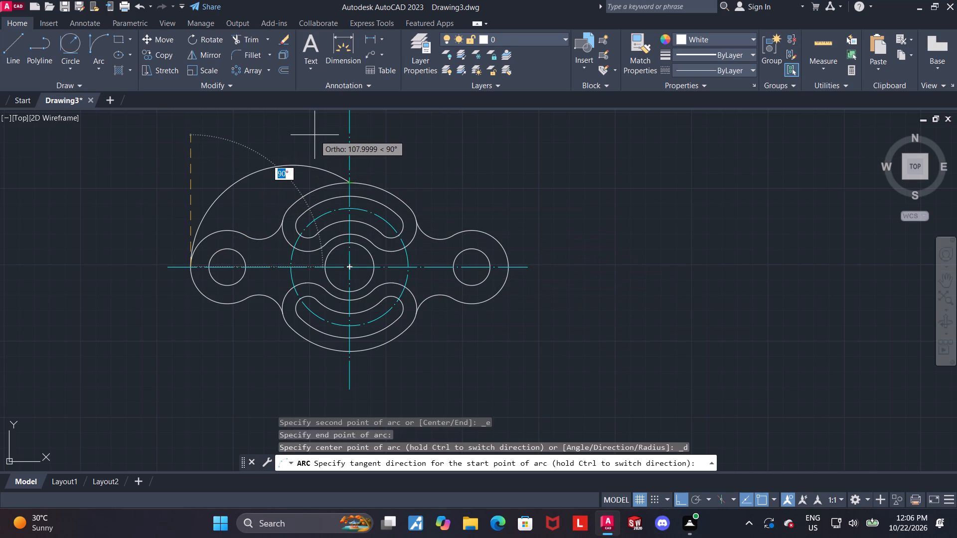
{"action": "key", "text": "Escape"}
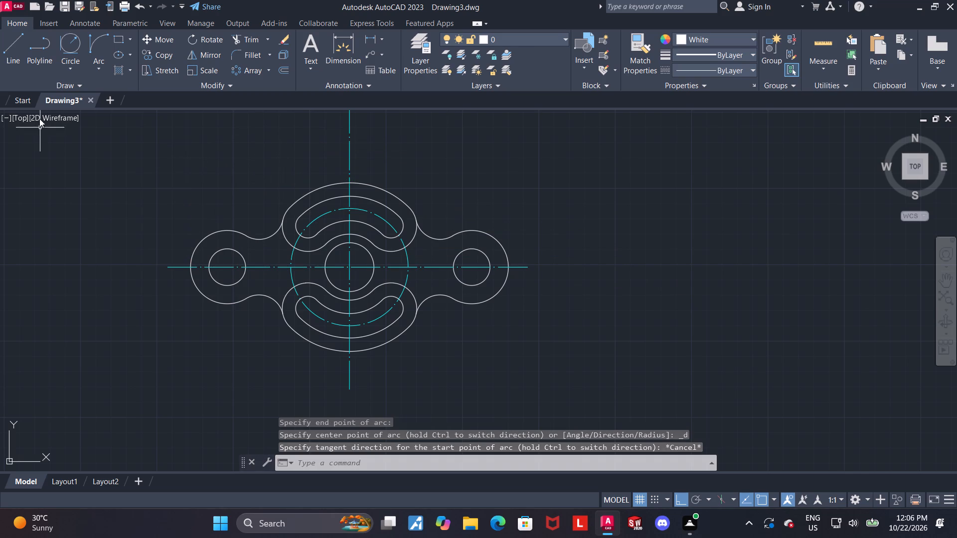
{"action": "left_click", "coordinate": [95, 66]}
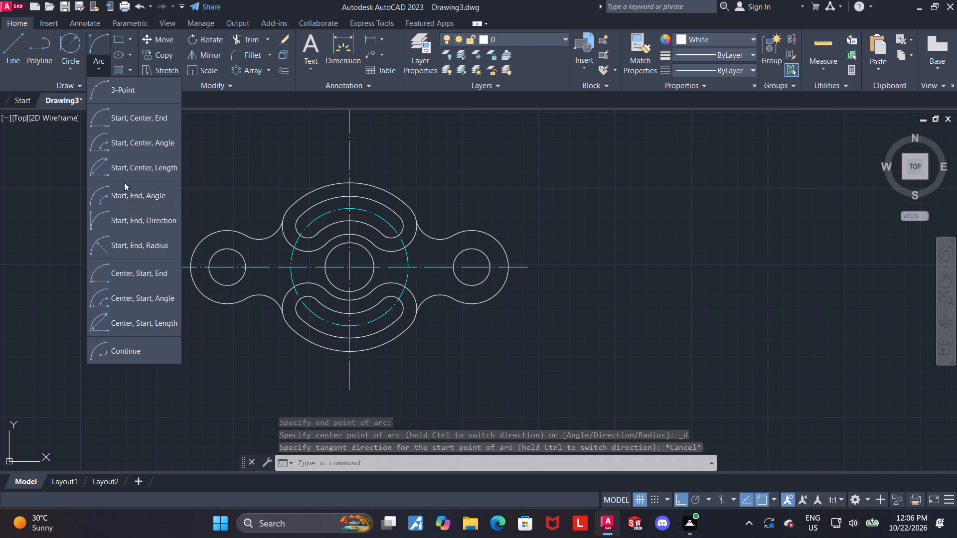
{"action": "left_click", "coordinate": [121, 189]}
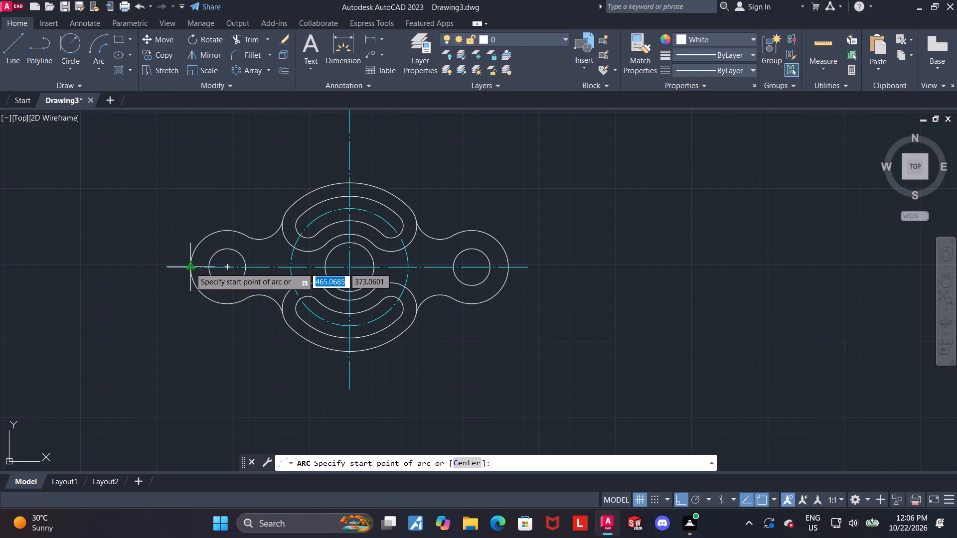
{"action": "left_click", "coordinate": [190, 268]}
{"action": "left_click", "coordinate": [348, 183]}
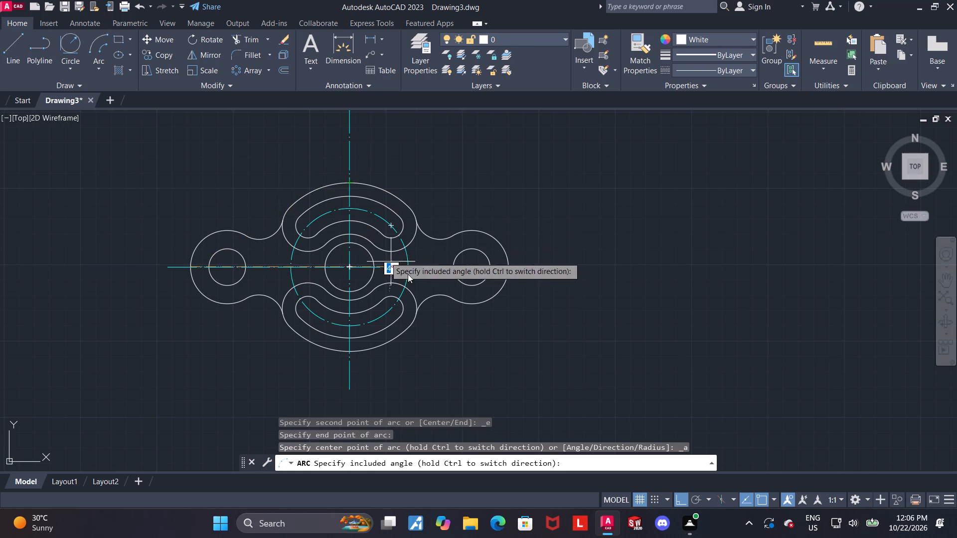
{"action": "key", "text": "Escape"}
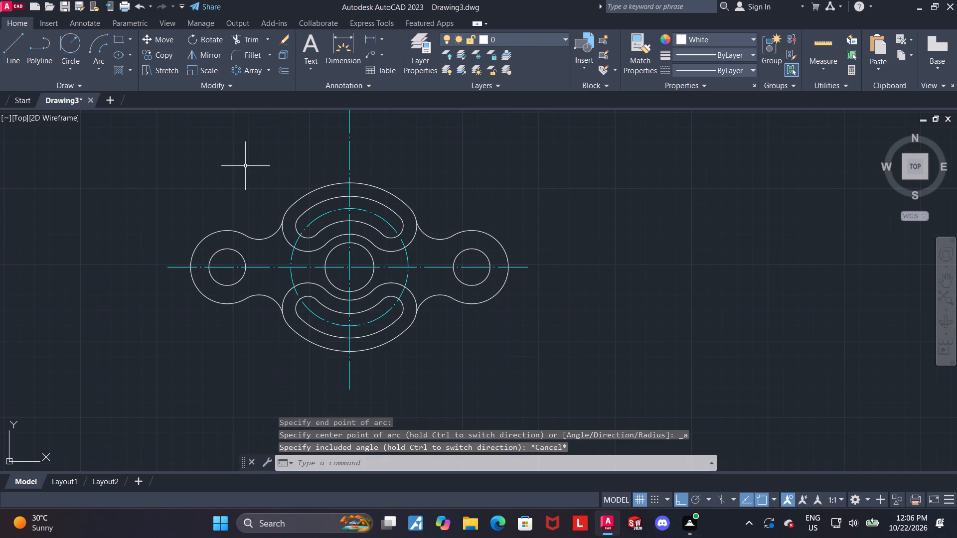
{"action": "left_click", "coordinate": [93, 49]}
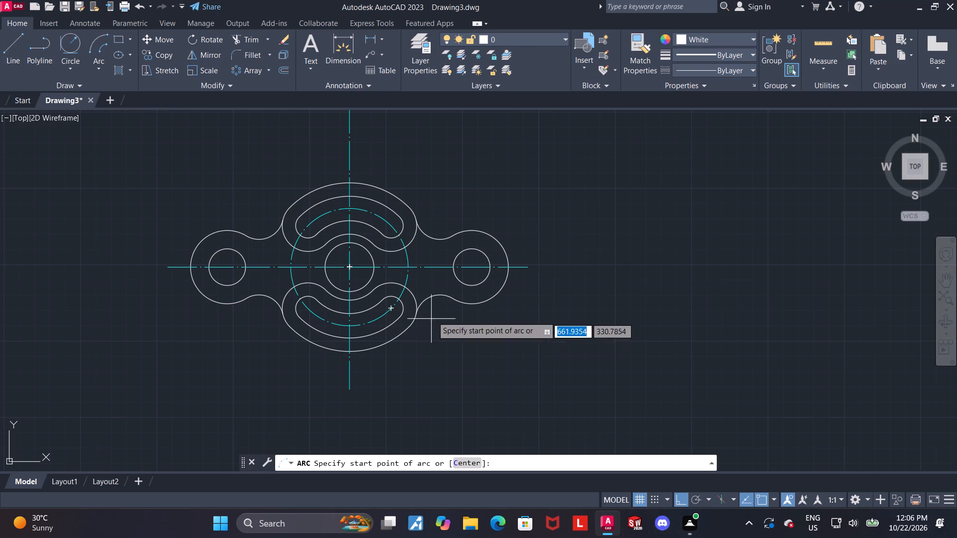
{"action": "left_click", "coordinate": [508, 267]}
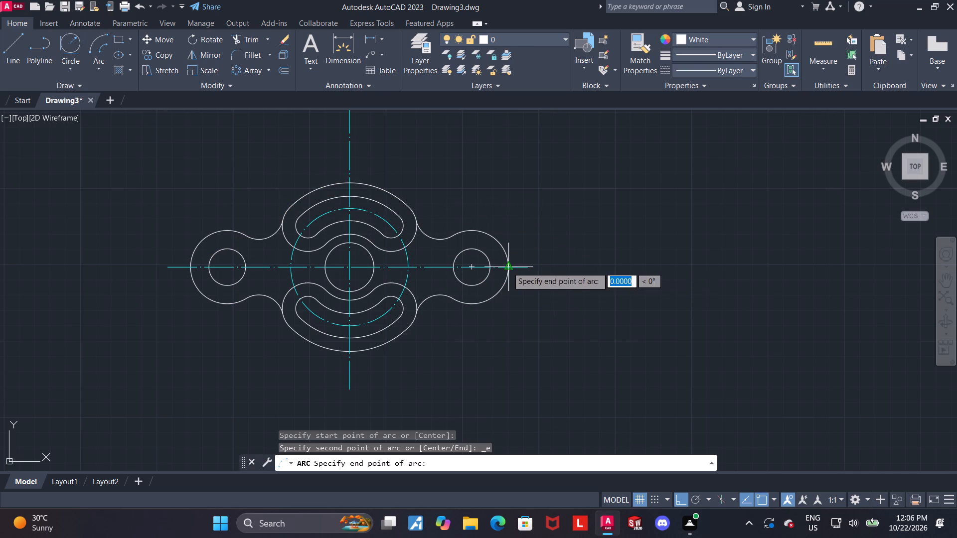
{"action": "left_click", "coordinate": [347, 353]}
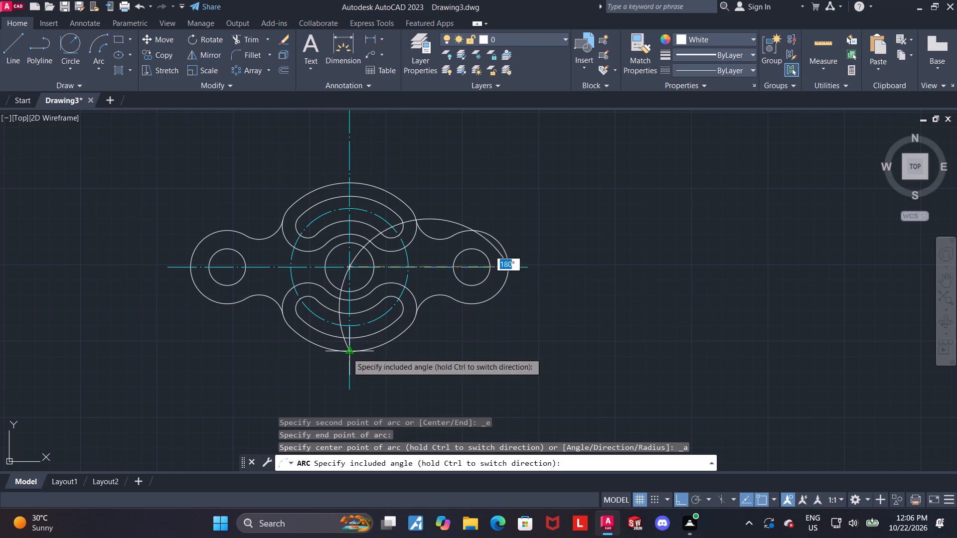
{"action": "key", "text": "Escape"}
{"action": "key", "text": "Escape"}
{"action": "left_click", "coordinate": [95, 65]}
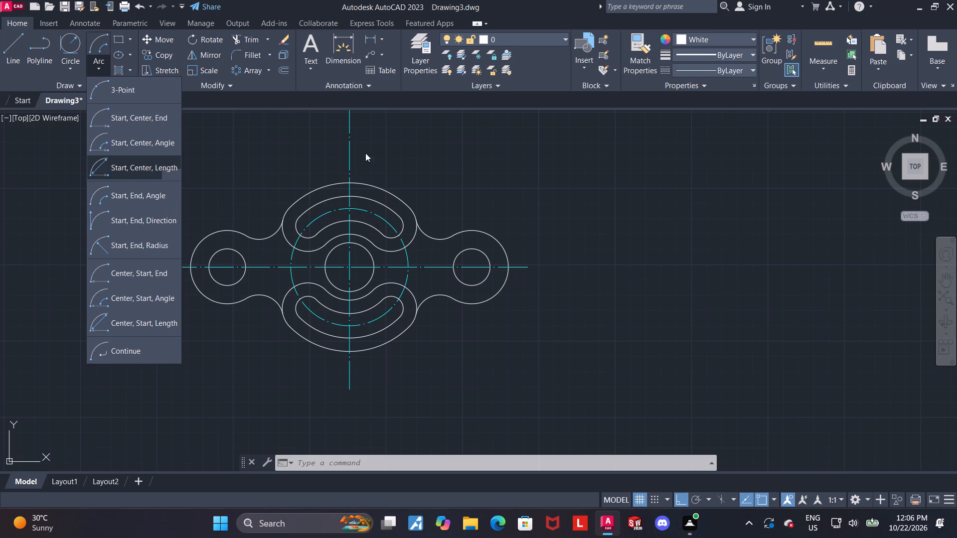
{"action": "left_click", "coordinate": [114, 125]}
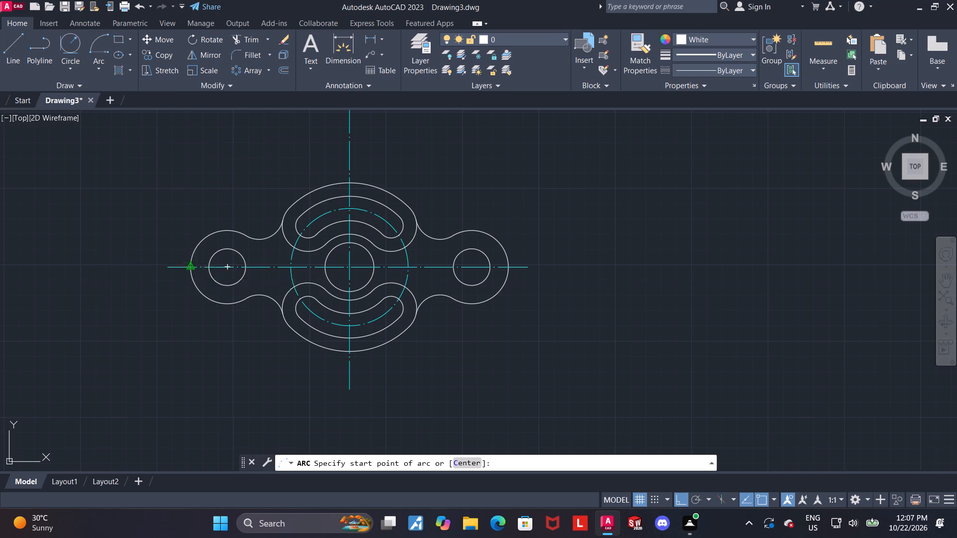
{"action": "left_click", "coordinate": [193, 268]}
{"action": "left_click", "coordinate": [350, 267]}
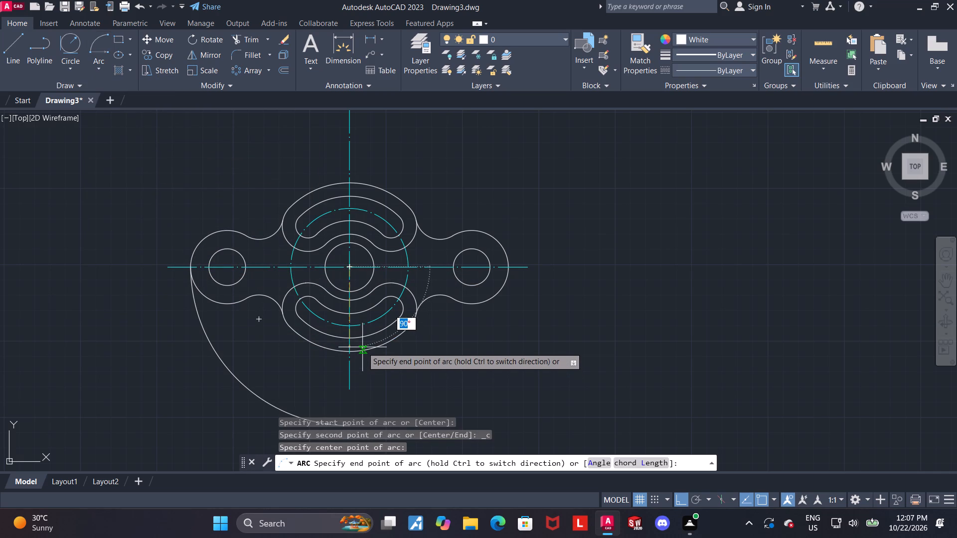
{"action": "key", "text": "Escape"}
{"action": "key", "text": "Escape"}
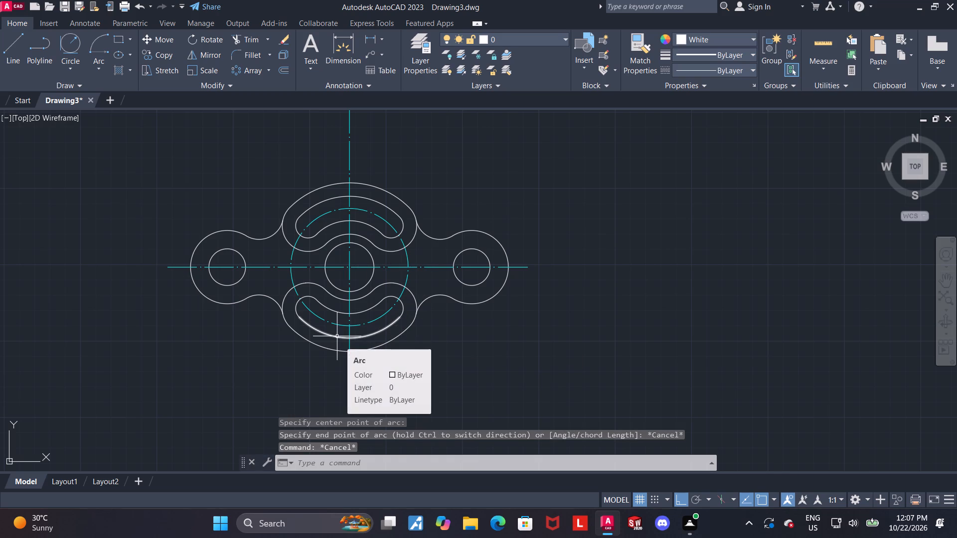
Draw a three-tangent circle touching the left boss, the part's lower outer arc and the right boss.
{"action": "left_click", "coordinate": [78, 65]}
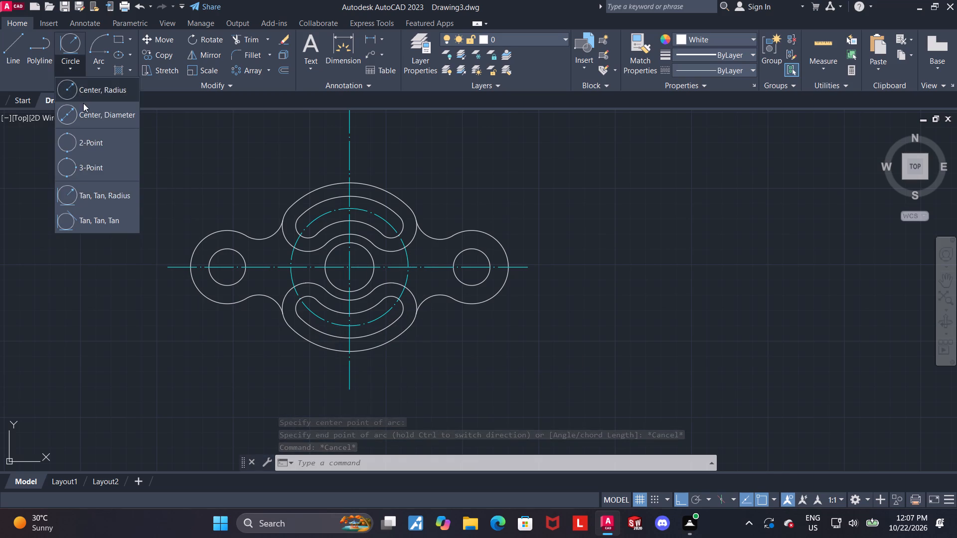
{"action": "left_click", "coordinate": [90, 208]}
{"action": "left_click", "coordinate": [91, 213]}
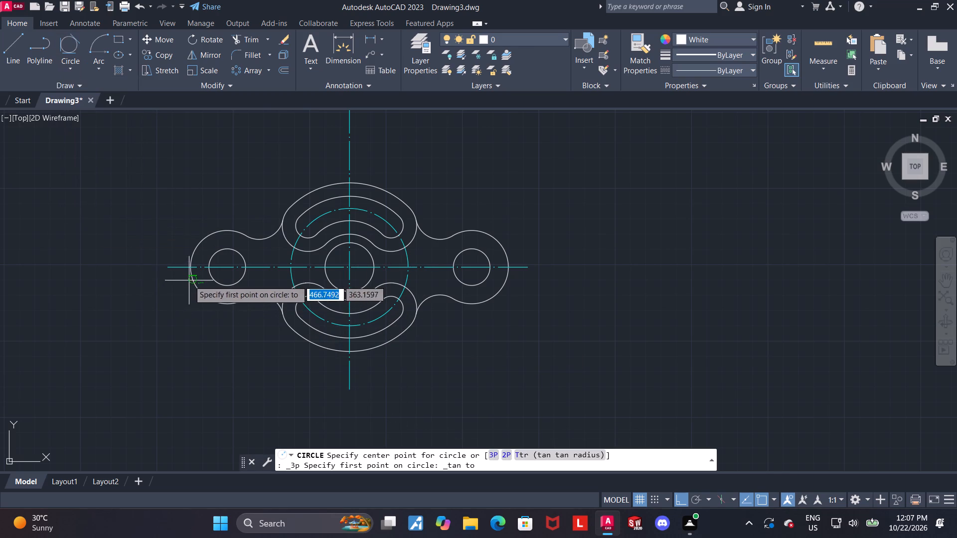
{"action": "left_click", "coordinate": [189, 280]}
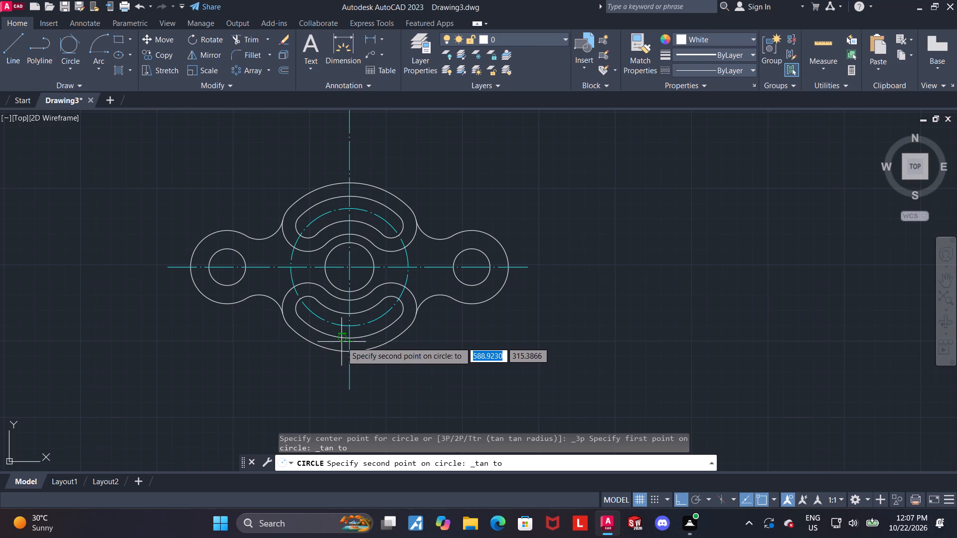
{"action": "left_click", "coordinate": [336, 354]}
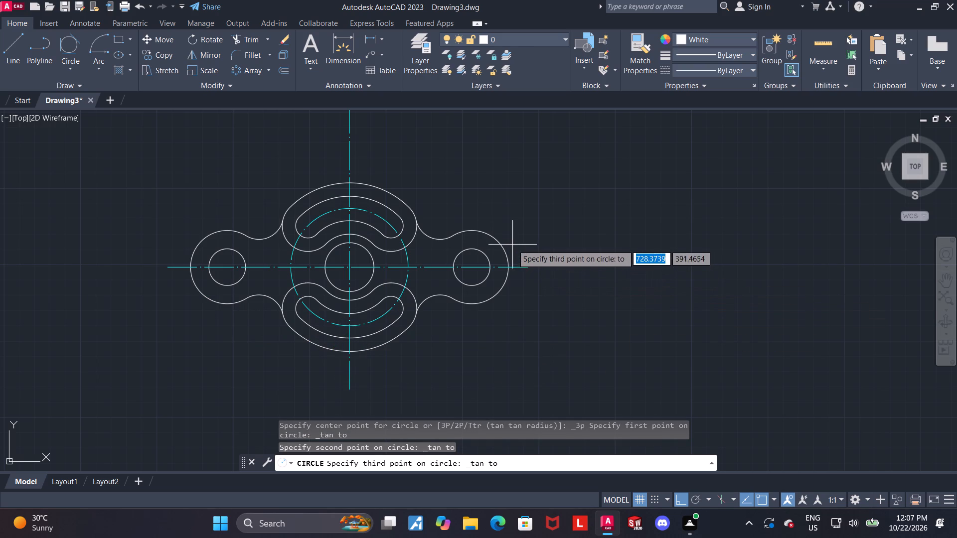
{"action": "left_click", "coordinate": [509, 249]}
Trim the large tangent circle so only the lower arc between the two end bosses is kept.
{"action": "middle_click_drag", "start_coordinate": [634, 253], "coordinate": [619, 293]}
{"action": "scroll", "coordinate": [619, 293], "scroll_direction": "down", "scroll_amount": 1}
{"action": "left_click", "coordinate": [244, 39]}
{"action": "left_click_drag", "start_coordinate": [324, 163], "coordinate": [317, 163]}
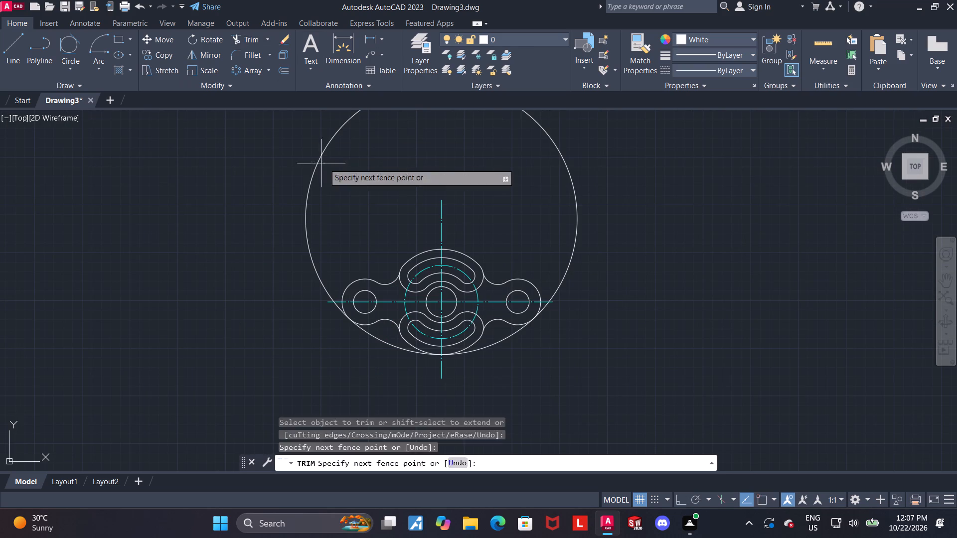
{"action": "left_click_drag", "start_coordinate": [317, 163], "coordinate": [232, 160]}
{"action": "scroll", "coordinate": [527, 329], "scroll_direction": "up", "scroll_amount": 2}
{"action": "left_click", "coordinate": [562, 282]}
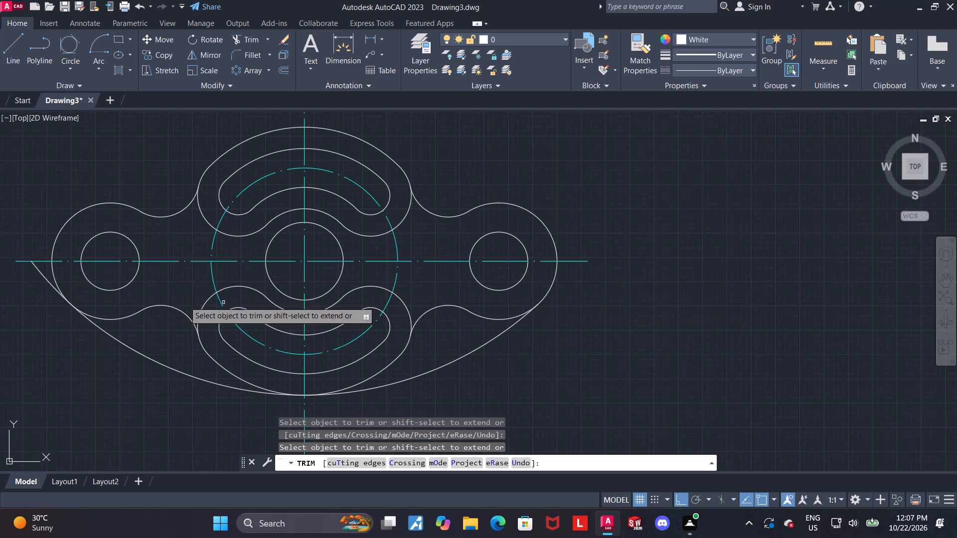
{"action": "left_click", "coordinate": [46, 280]}
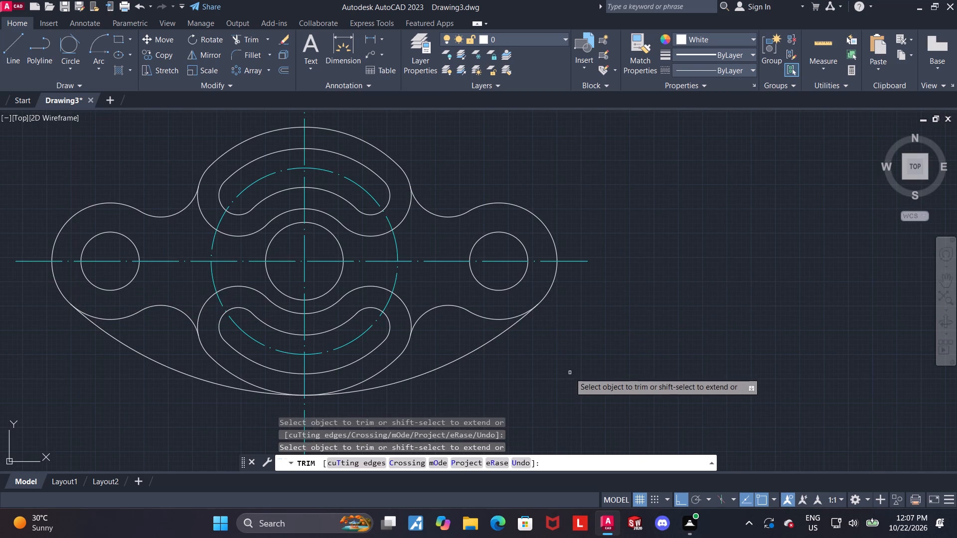
{"action": "scroll", "coordinate": [569, 370], "scroll_direction": "down", "scroll_amount": 1}
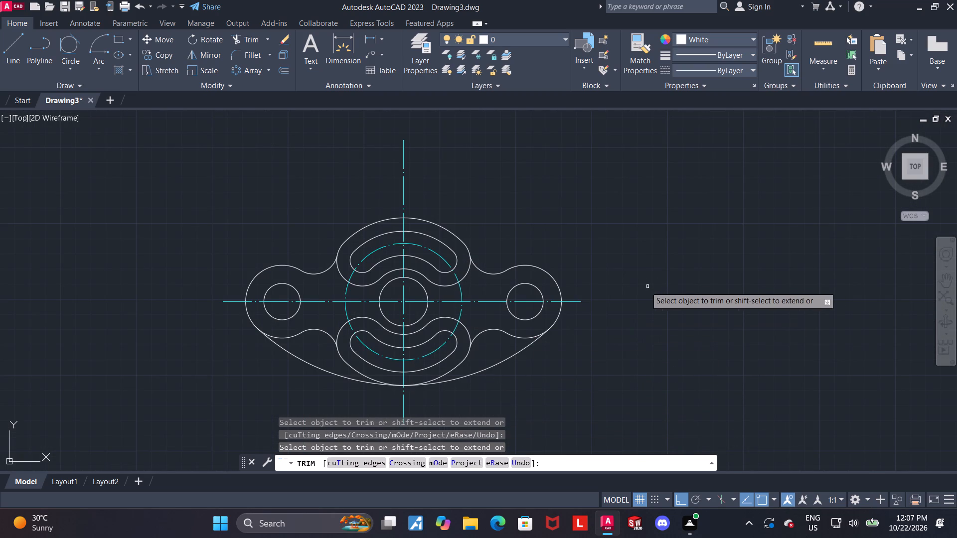
{"action": "scroll", "coordinate": [630, 287], "scroll_direction": "down", "scroll_amount": 1}
{"action": "scroll", "coordinate": [619, 327], "scroll_direction": "up", "scroll_amount": 1}
{"action": "key", "text": "Escape"}
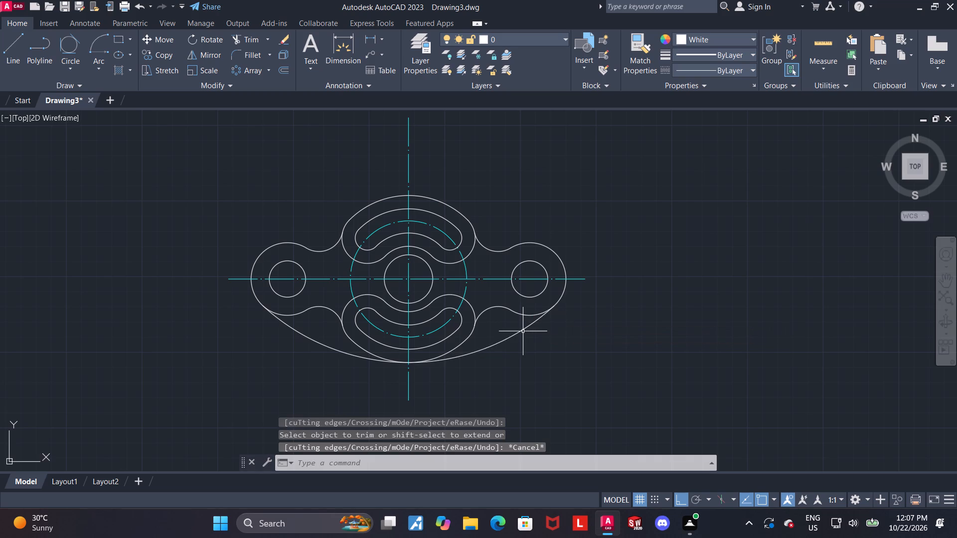
Mirror the lower tangent arc about the horizontal centre line, keeping the source arc.
{"action": "left_click", "coordinate": [523, 330]}
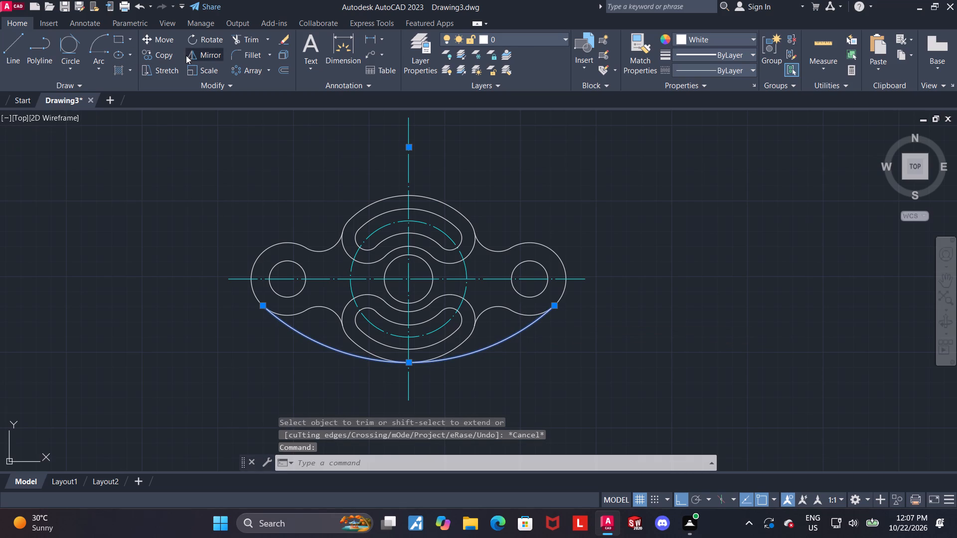
{"action": "left_click", "coordinate": [186, 55]}
{"action": "scroll", "coordinate": [250, 275], "scroll_direction": "up", "scroll_amount": 2}
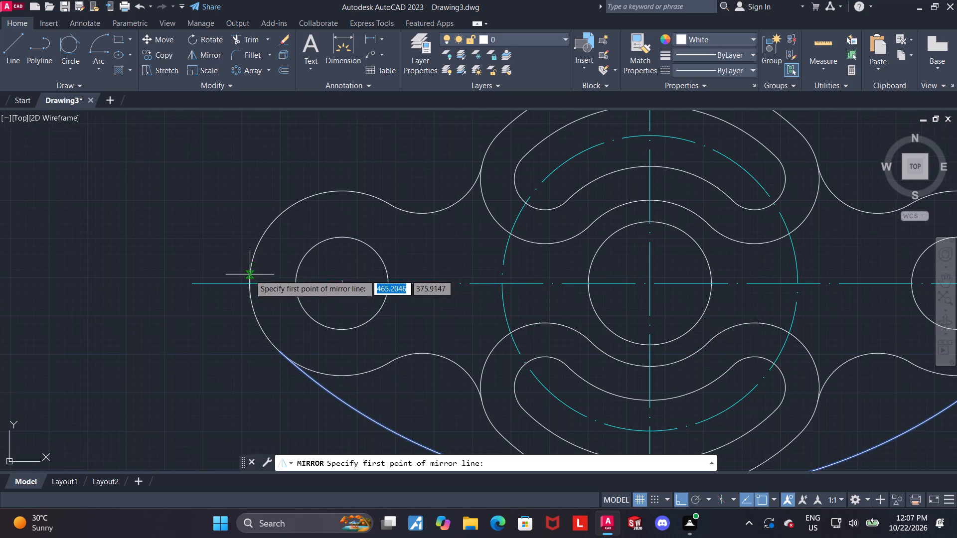
{"action": "left_click", "coordinate": [247, 282]}
{"action": "scroll", "coordinate": [247, 282], "scroll_direction": "down", "scroll_amount": 2}
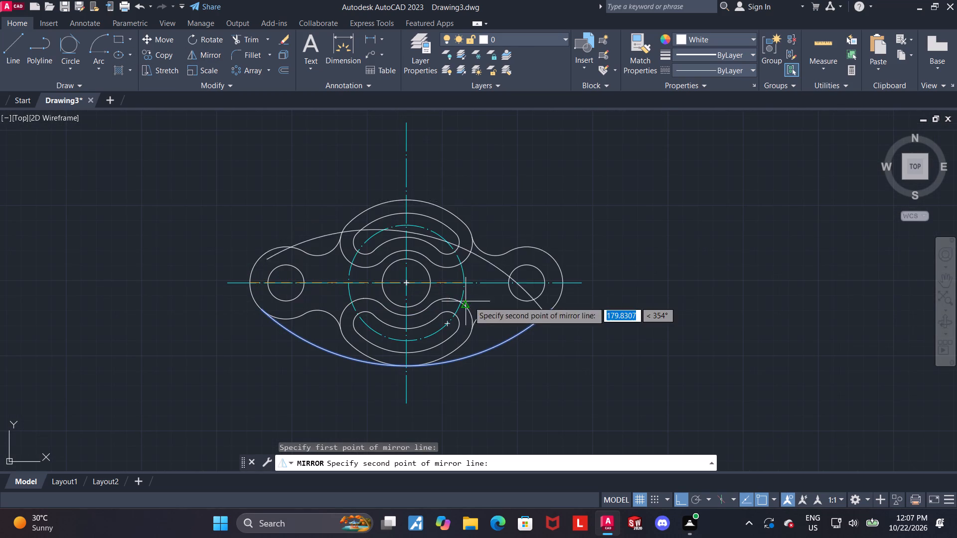
{"action": "left_click", "coordinate": [562, 282]}
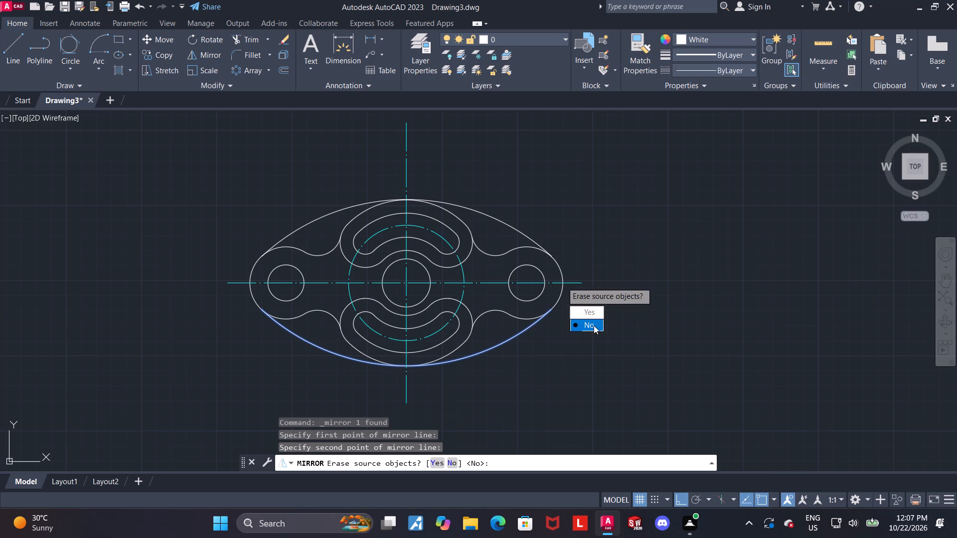
{"action": "left_click_drag", "start_coordinate": [594, 325], "coordinate": [562, 282]}
{"action": "key", "text": "Escape"}
Modify the Standard dimension style, setting the linear primary-unit precision to 0.
{"action": "scroll", "coordinate": [594, 295], "scroll_direction": "up", "scroll_amount": 1}
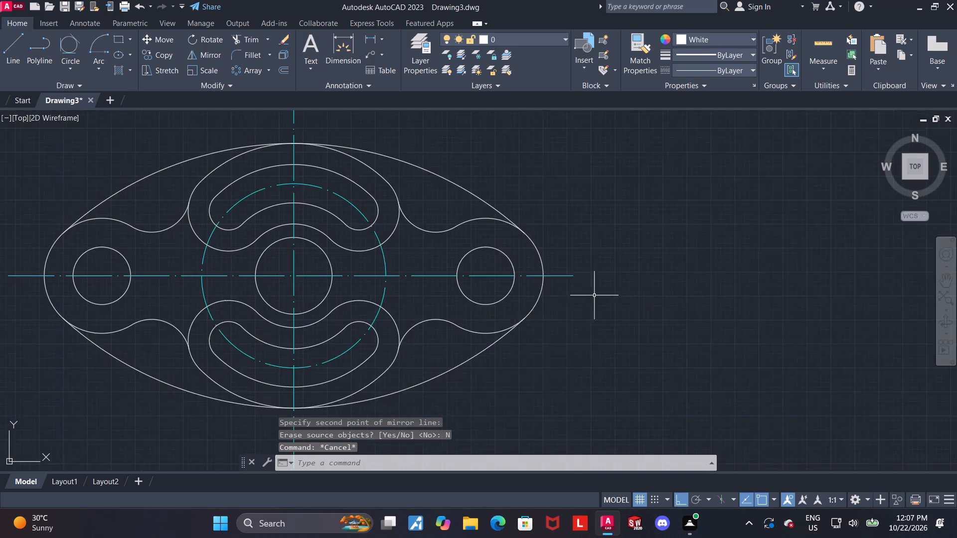
{"action": "middle_click_drag", "start_coordinate": [594, 295], "coordinate": [680, 279]}
{"action": "scroll", "coordinate": [693, 281], "scroll_direction": "down", "scroll_amount": 1}
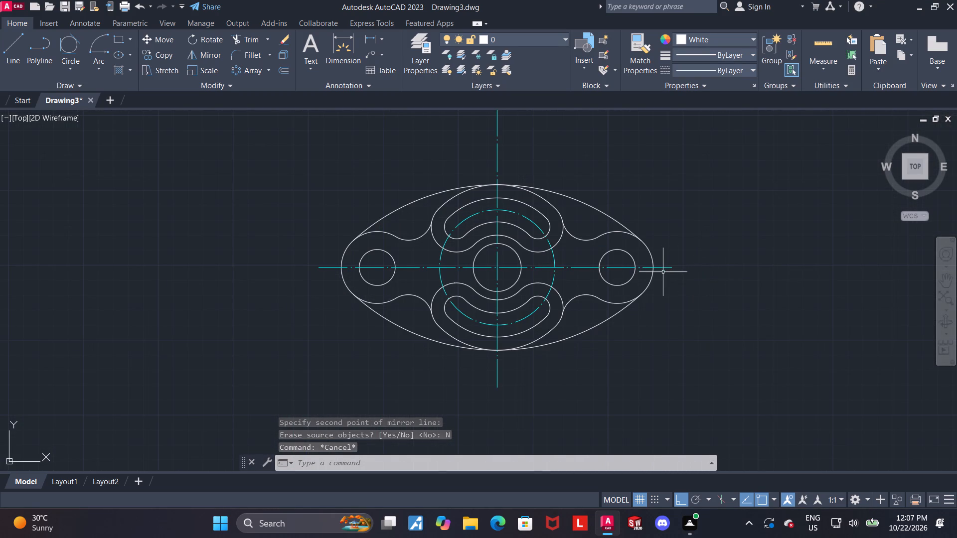
{"action": "middle_click_drag", "start_coordinate": [669, 274], "coordinate": [680, 281]}
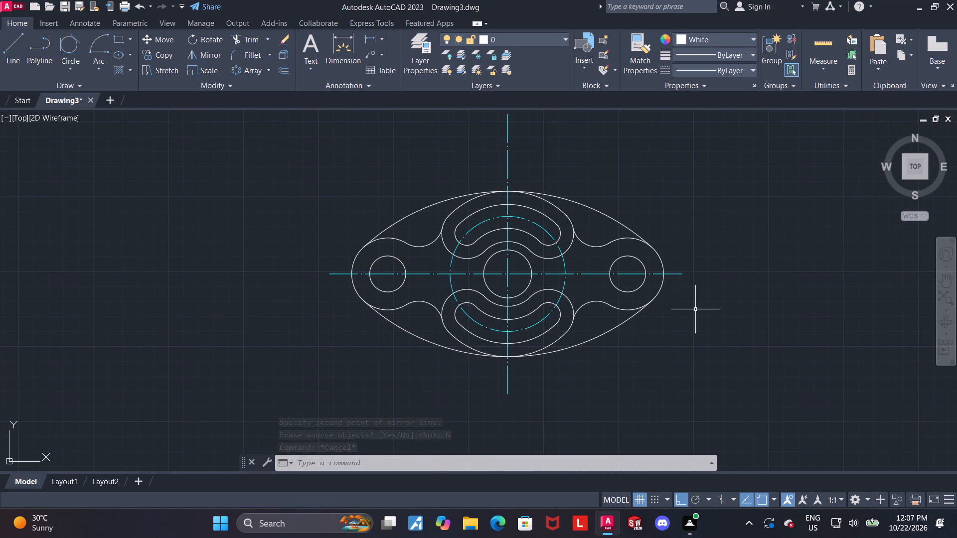
{"action": "key", "text": "d"}
{"action": "key", "text": "Return"}
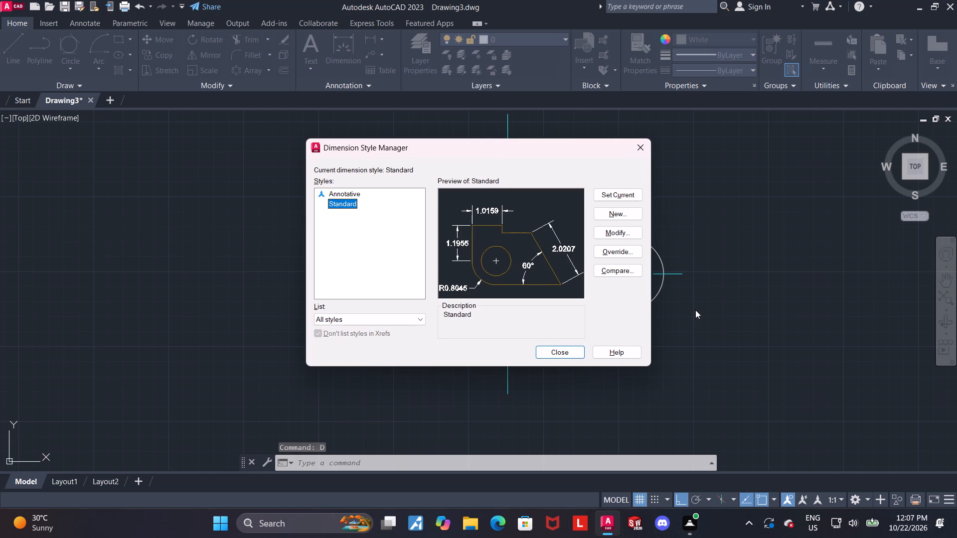
{"action": "left_click", "coordinate": [634, 236]}
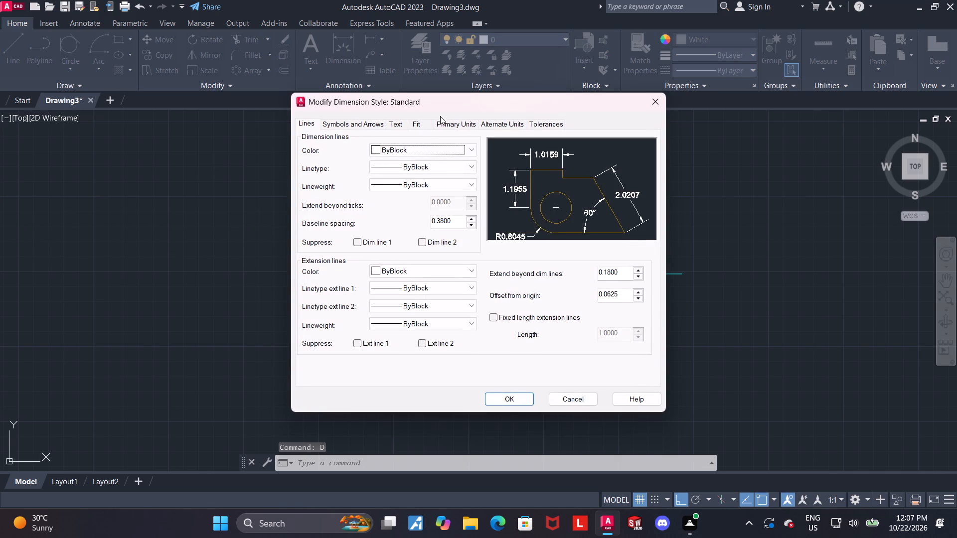
{"action": "left_click", "coordinate": [453, 122]}
{"action": "left_click", "coordinate": [444, 161]}
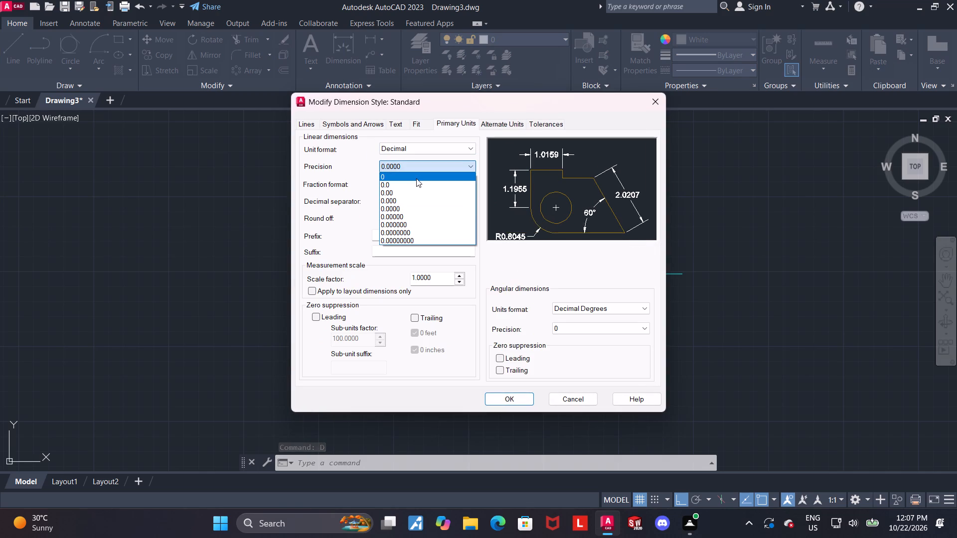
{"action": "left_click", "coordinate": [416, 178]}
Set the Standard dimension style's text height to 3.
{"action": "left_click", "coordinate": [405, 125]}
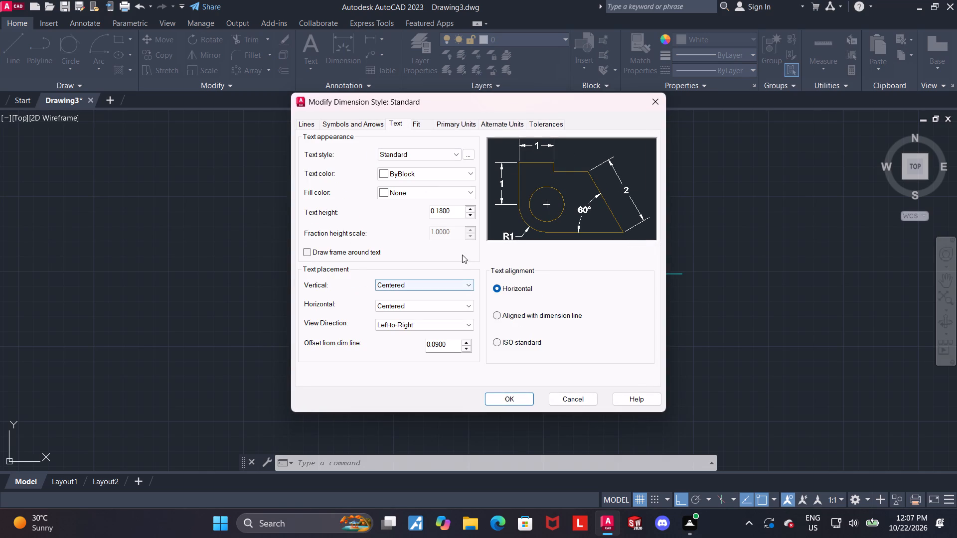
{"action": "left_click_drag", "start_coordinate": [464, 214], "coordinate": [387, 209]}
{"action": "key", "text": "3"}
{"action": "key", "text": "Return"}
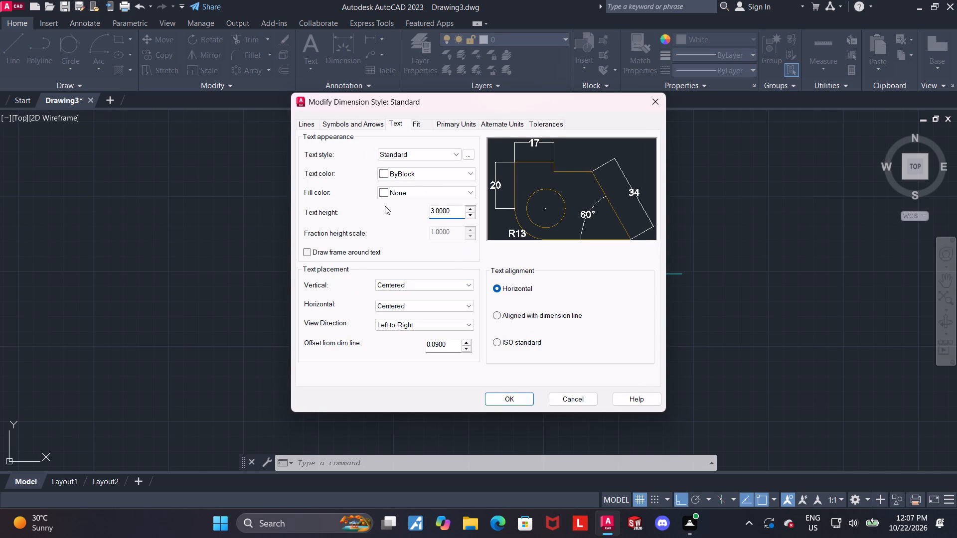
Set the Standard dimension style's arrow size to 3 after trying 2.
{"action": "left_click", "coordinate": [365, 121]}
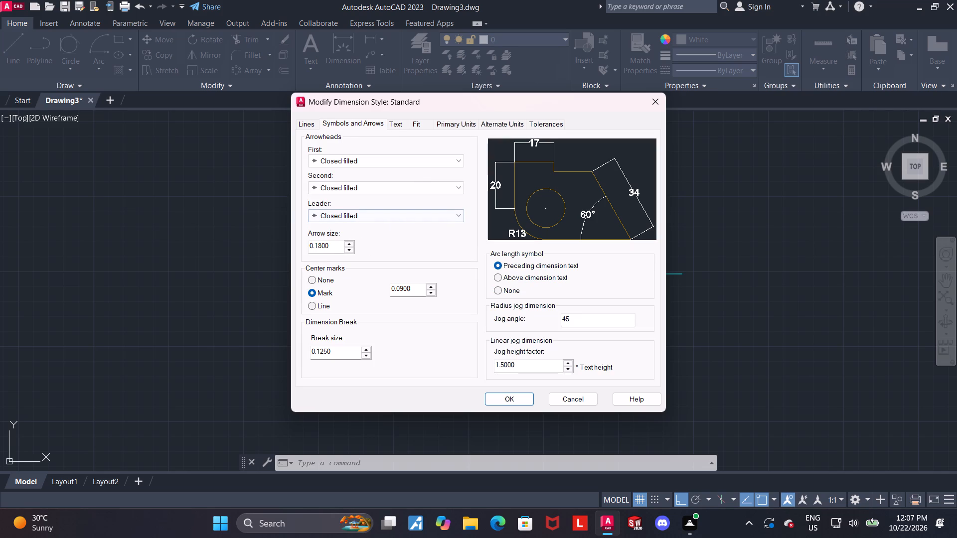
{"action": "left_click_drag", "start_coordinate": [336, 246], "coordinate": [233, 239]}
{"action": "key", "text": "2"}
{"action": "key", "text": "Return"}
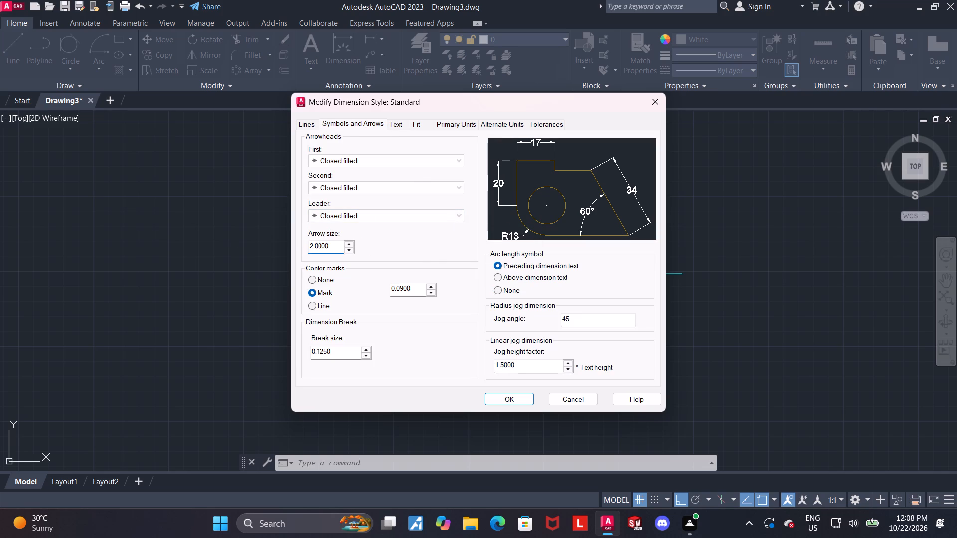
{"action": "left_click_drag", "start_coordinate": [334, 244], "coordinate": [279, 246]}
{"action": "key", "text": "3"}
{"action": "key", "text": "Return"}
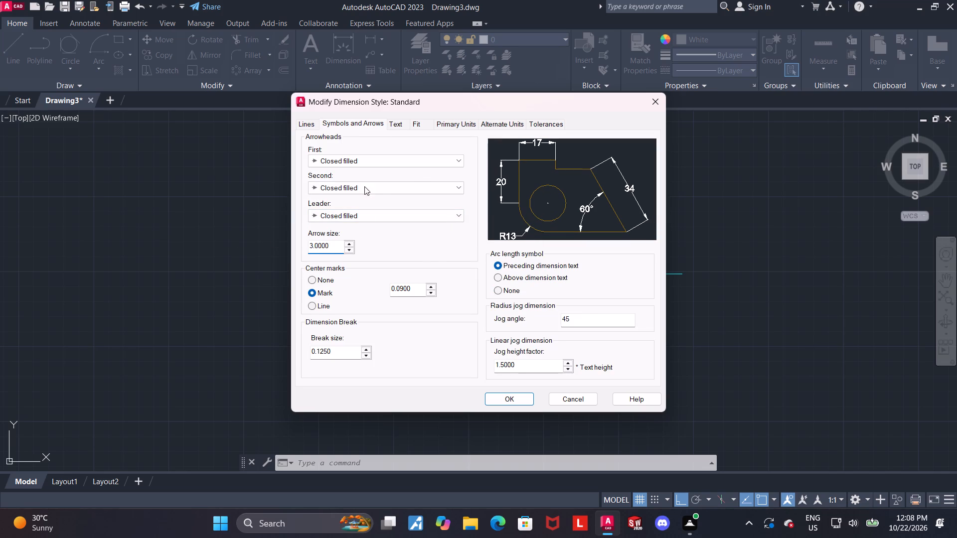
Set the dimension text height to 4, save the Standard style changes and leave the style manager.
{"action": "left_click", "coordinate": [392, 123]}
{"action": "left_click_drag", "start_coordinate": [455, 213], "coordinate": [398, 210]}
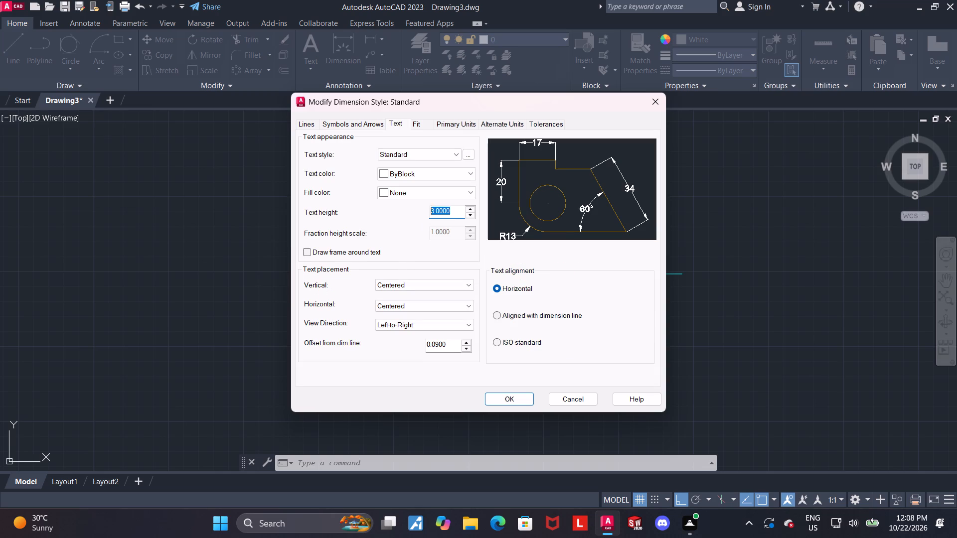
{"action": "left_click_drag", "start_coordinate": [398, 210], "coordinate": [371, 210]}
{"action": "key", "text": "3"}
{"action": "key", "text": "BackSpace"}
{"action": "key", "text": "4"}
{"action": "key", "text": "Return"}
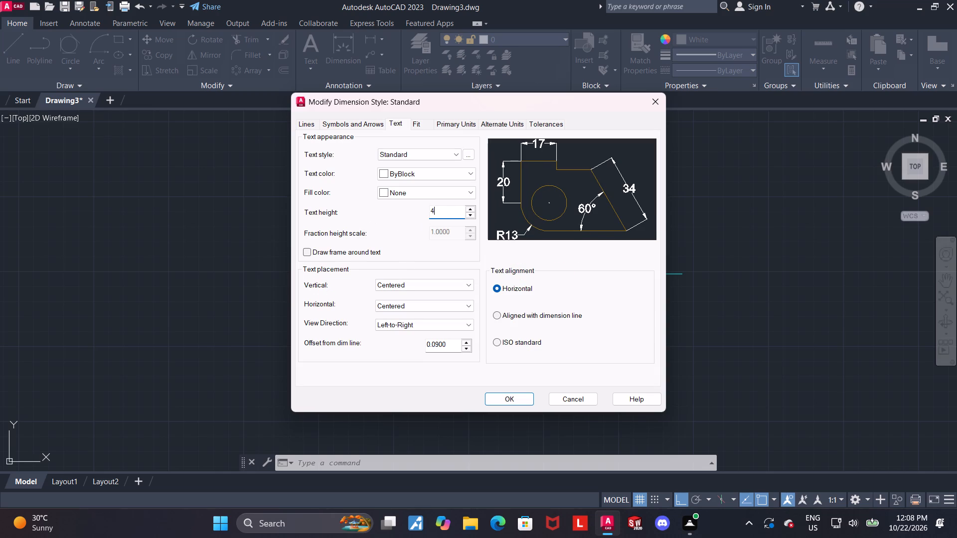
{"action": "left_click", "coordinate": [497, 396]}
{"action": "key", "text": "Escape"}
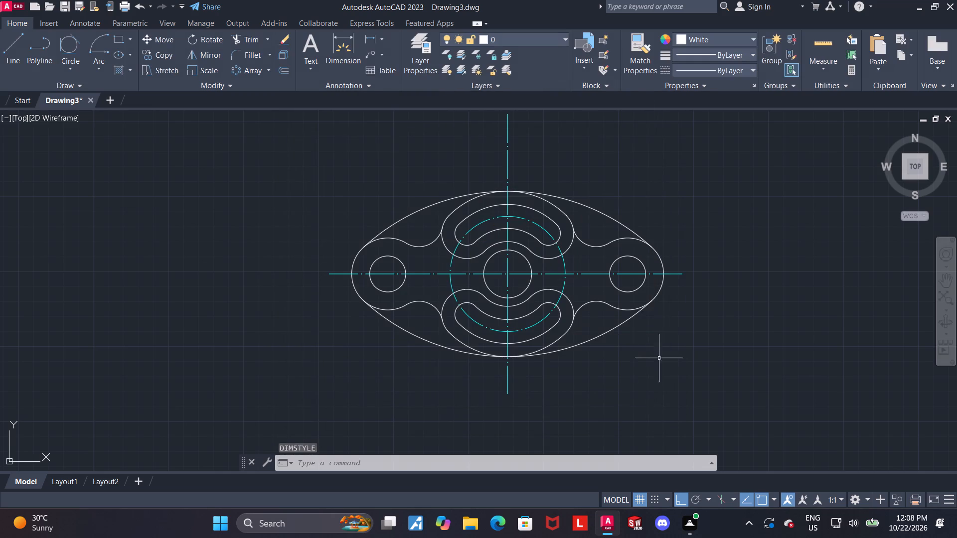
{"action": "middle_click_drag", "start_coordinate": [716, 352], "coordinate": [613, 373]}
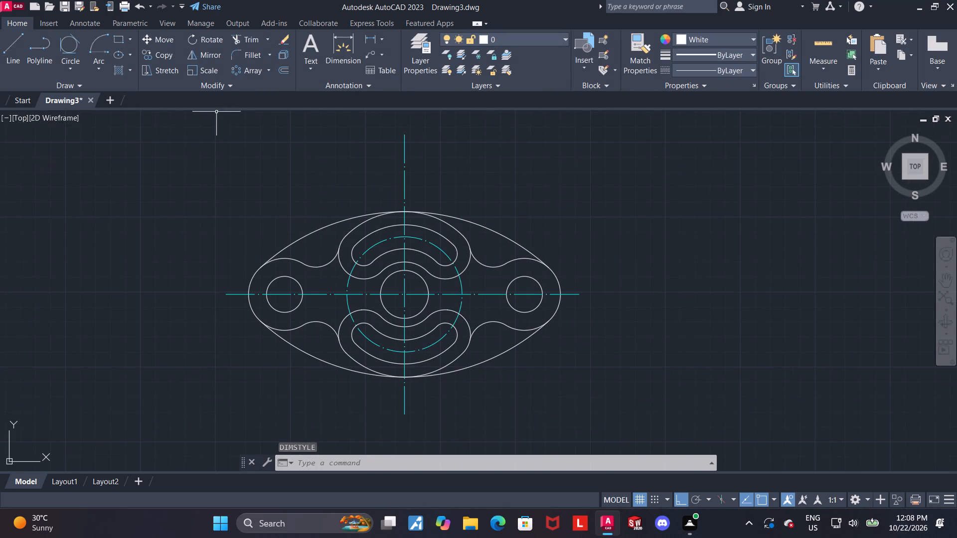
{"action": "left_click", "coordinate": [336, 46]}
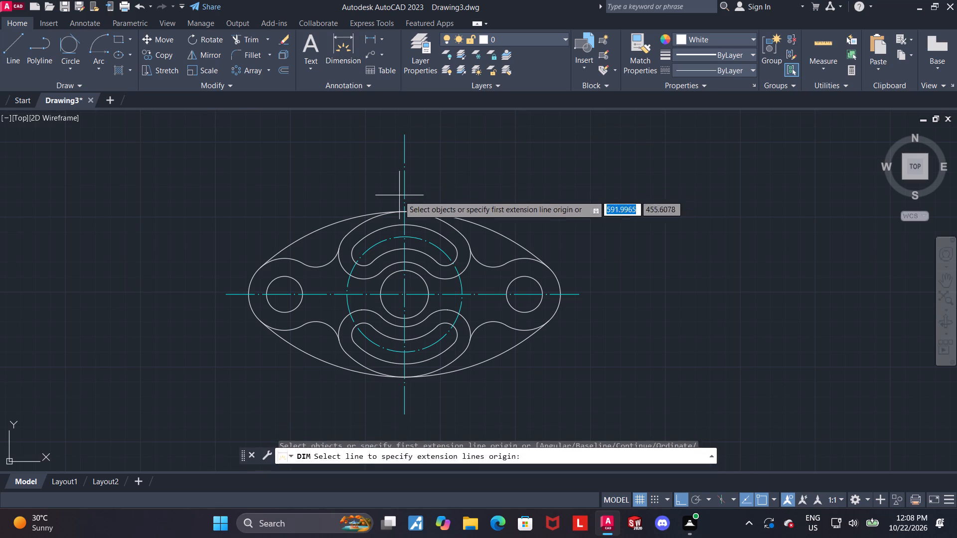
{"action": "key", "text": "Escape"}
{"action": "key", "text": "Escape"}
Trim the vertical cyan centre line where it extends beyond the top and bottom of the part's outline.
{"action": "left_click", "coordinate": [242, 37]}
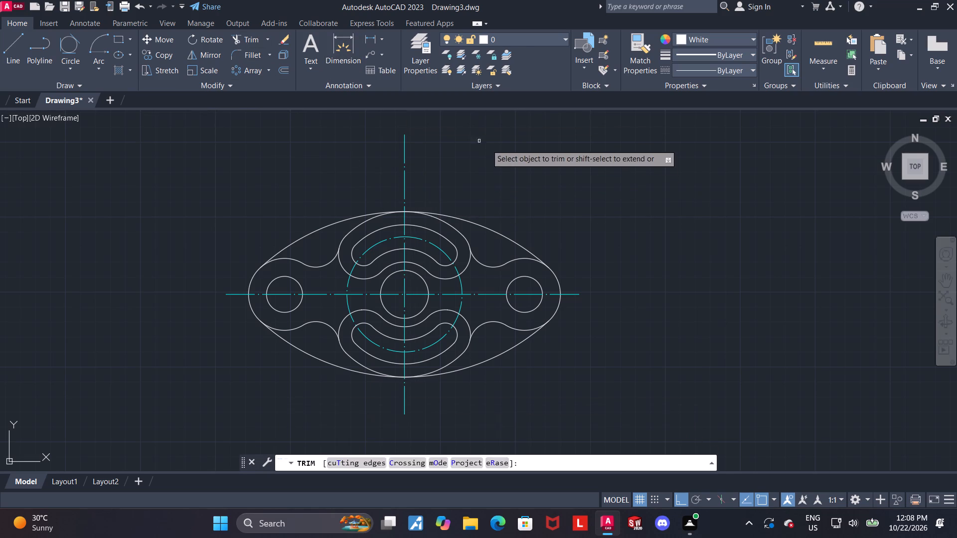
{"action": "left_click_drag", "start_coordinate": [472, 159], "coordinate": [368, 153]}
{"action": "scroll", "coordinate": [488, 353], "scroll_direction": "down", "scroll_amount": 1}
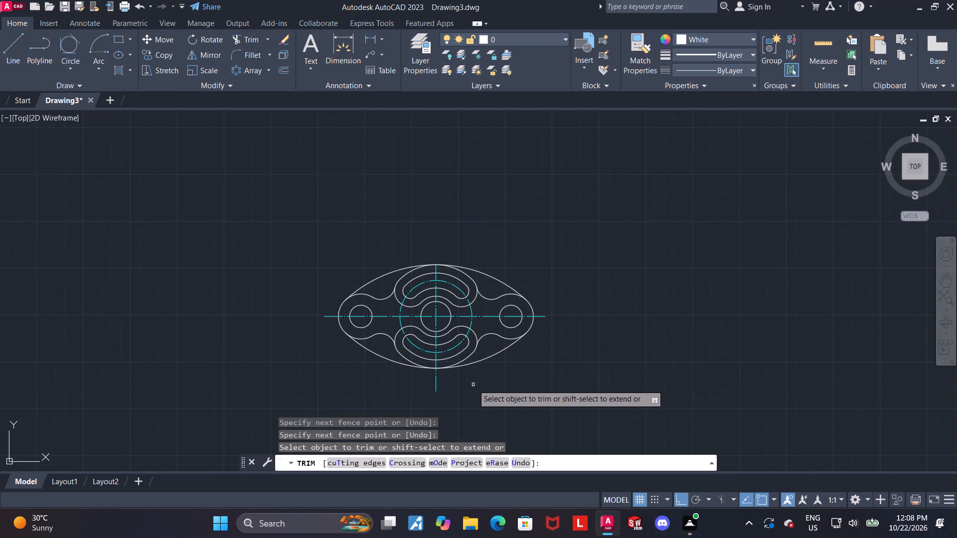
{"action": "left_click_drag", "start_coordinate": [473, 385], "coordinate": [393, 385]}
{"action": "key", "text": "Escape"}
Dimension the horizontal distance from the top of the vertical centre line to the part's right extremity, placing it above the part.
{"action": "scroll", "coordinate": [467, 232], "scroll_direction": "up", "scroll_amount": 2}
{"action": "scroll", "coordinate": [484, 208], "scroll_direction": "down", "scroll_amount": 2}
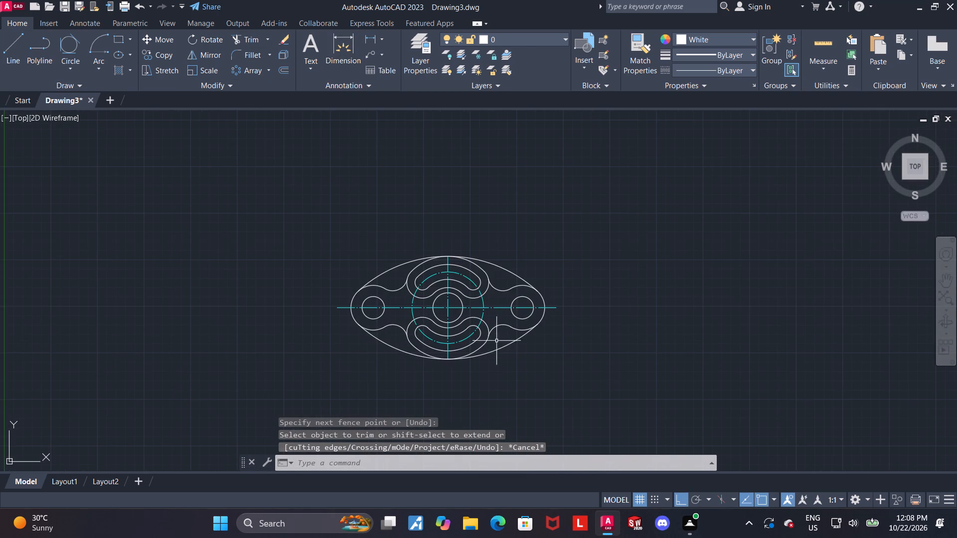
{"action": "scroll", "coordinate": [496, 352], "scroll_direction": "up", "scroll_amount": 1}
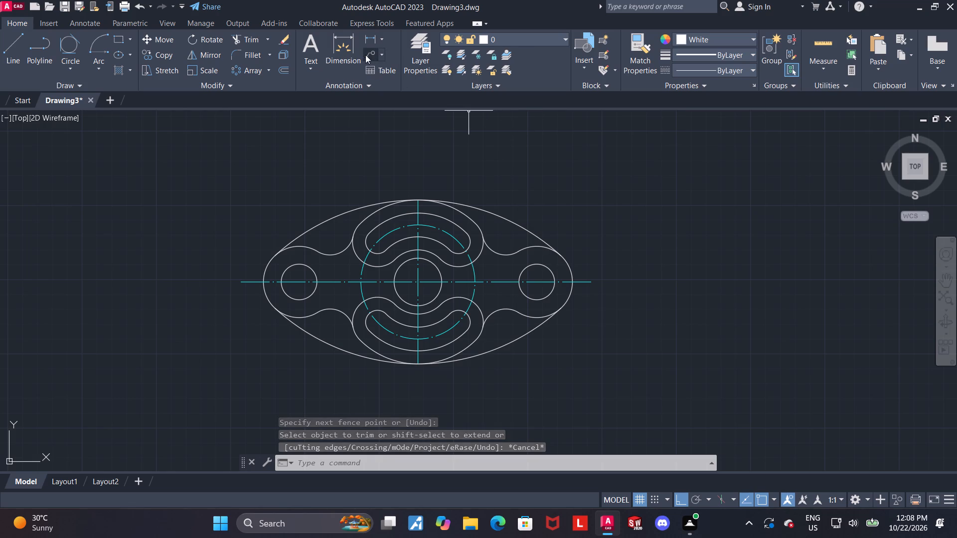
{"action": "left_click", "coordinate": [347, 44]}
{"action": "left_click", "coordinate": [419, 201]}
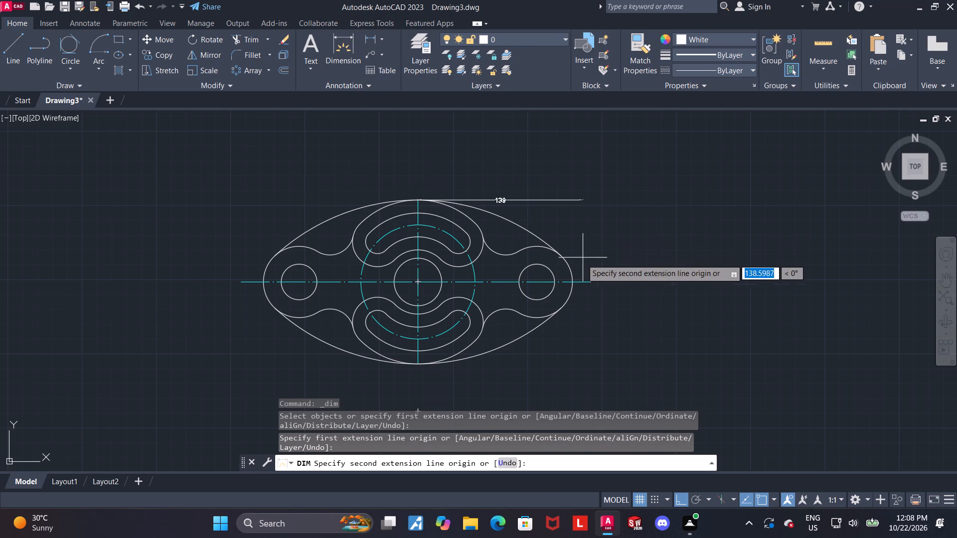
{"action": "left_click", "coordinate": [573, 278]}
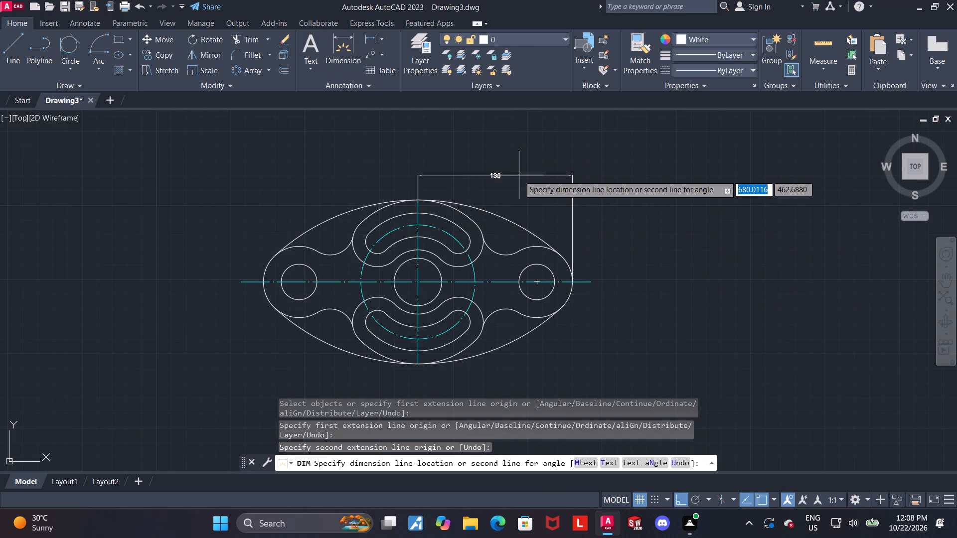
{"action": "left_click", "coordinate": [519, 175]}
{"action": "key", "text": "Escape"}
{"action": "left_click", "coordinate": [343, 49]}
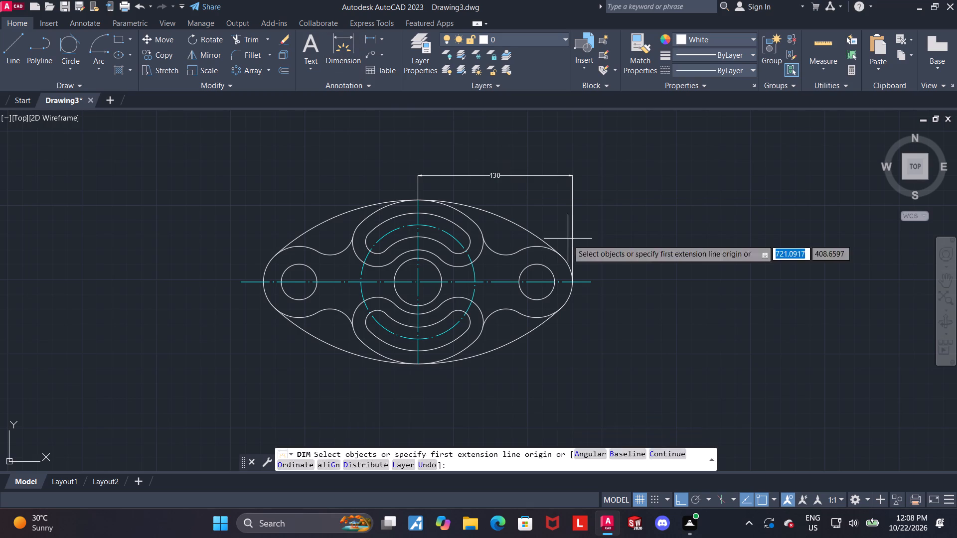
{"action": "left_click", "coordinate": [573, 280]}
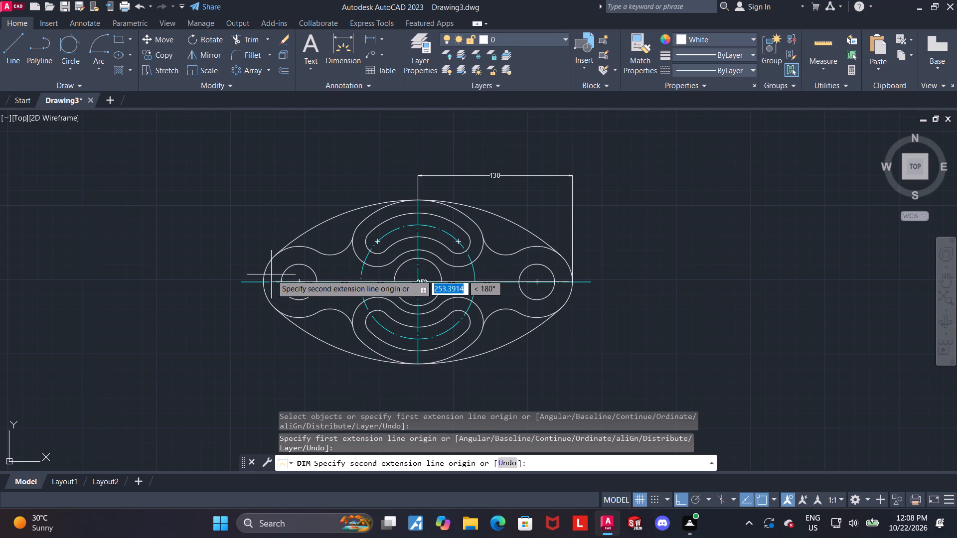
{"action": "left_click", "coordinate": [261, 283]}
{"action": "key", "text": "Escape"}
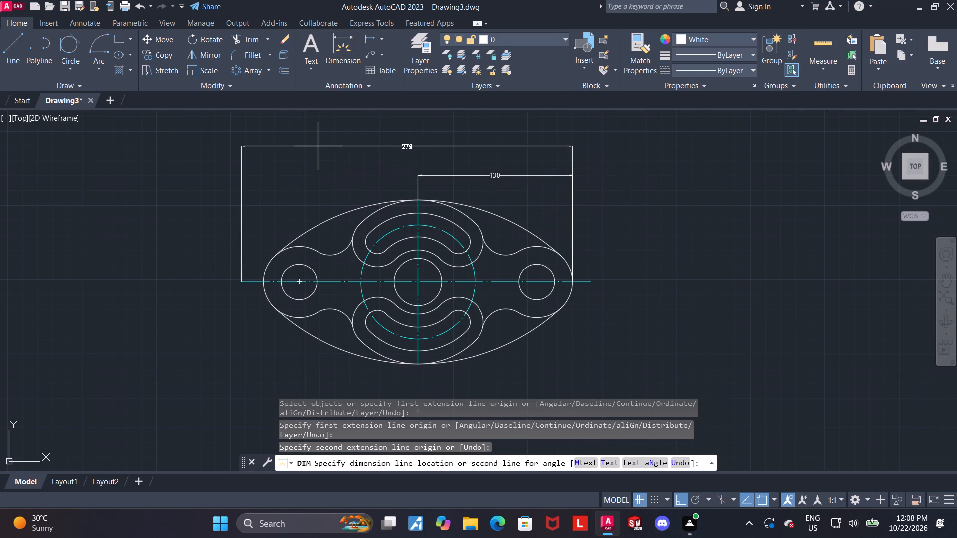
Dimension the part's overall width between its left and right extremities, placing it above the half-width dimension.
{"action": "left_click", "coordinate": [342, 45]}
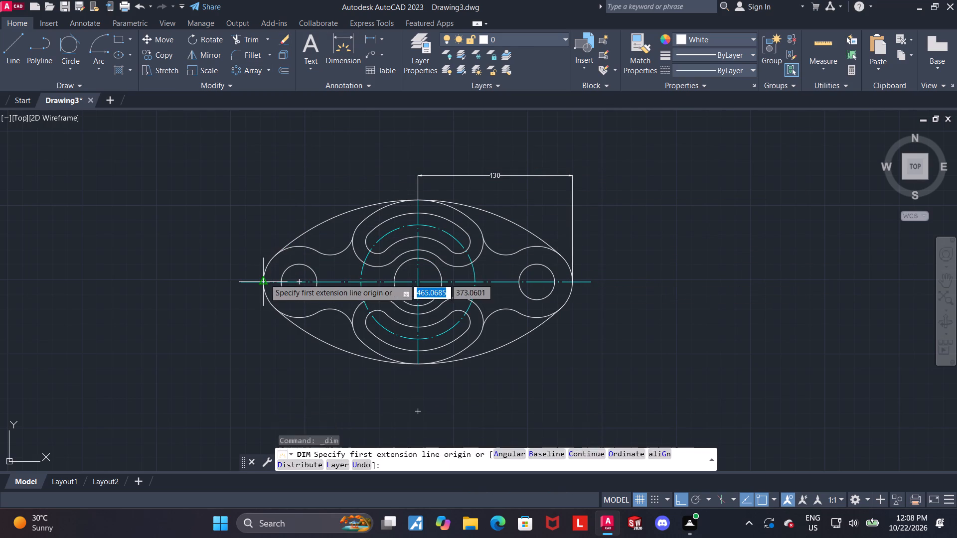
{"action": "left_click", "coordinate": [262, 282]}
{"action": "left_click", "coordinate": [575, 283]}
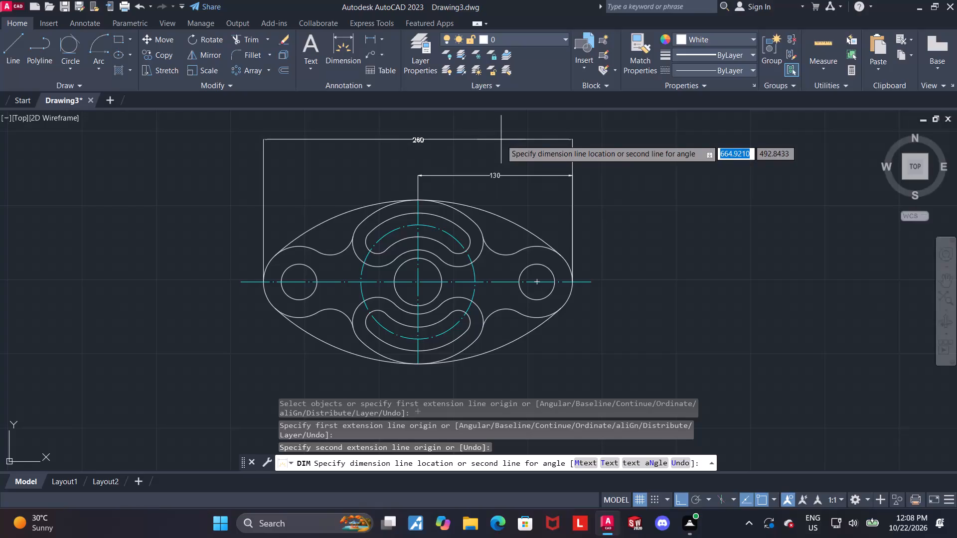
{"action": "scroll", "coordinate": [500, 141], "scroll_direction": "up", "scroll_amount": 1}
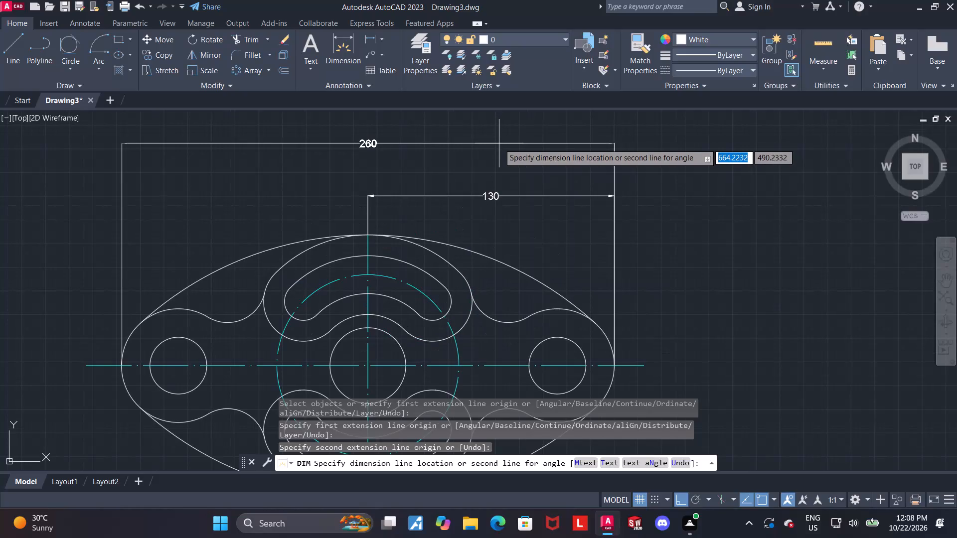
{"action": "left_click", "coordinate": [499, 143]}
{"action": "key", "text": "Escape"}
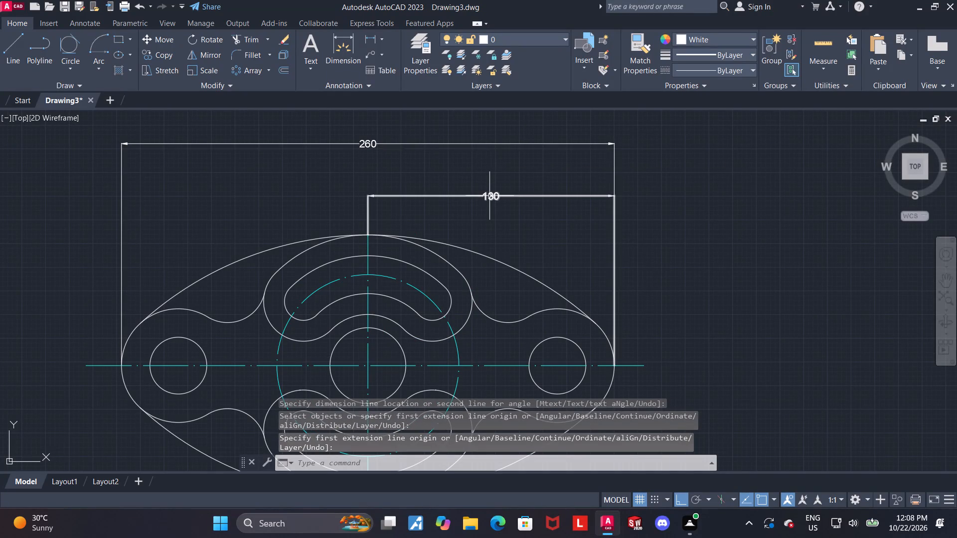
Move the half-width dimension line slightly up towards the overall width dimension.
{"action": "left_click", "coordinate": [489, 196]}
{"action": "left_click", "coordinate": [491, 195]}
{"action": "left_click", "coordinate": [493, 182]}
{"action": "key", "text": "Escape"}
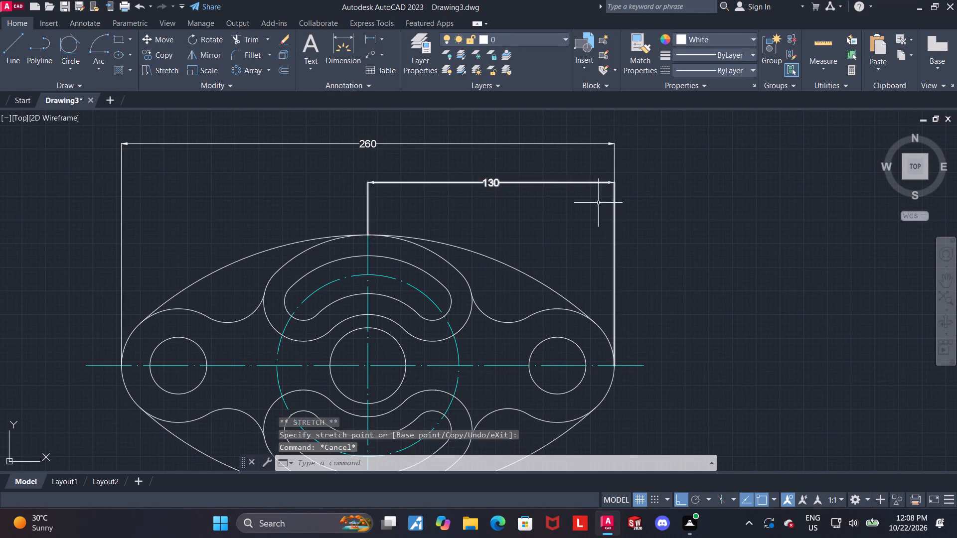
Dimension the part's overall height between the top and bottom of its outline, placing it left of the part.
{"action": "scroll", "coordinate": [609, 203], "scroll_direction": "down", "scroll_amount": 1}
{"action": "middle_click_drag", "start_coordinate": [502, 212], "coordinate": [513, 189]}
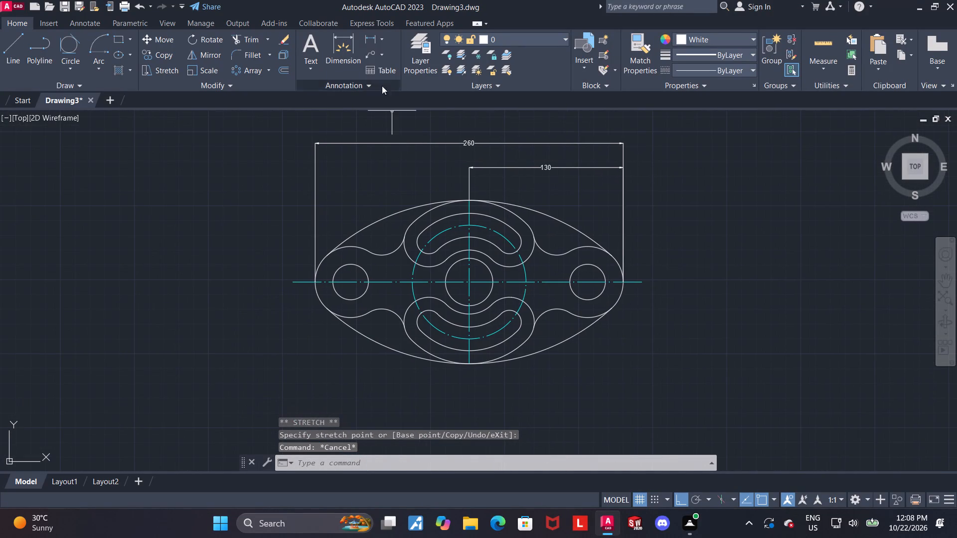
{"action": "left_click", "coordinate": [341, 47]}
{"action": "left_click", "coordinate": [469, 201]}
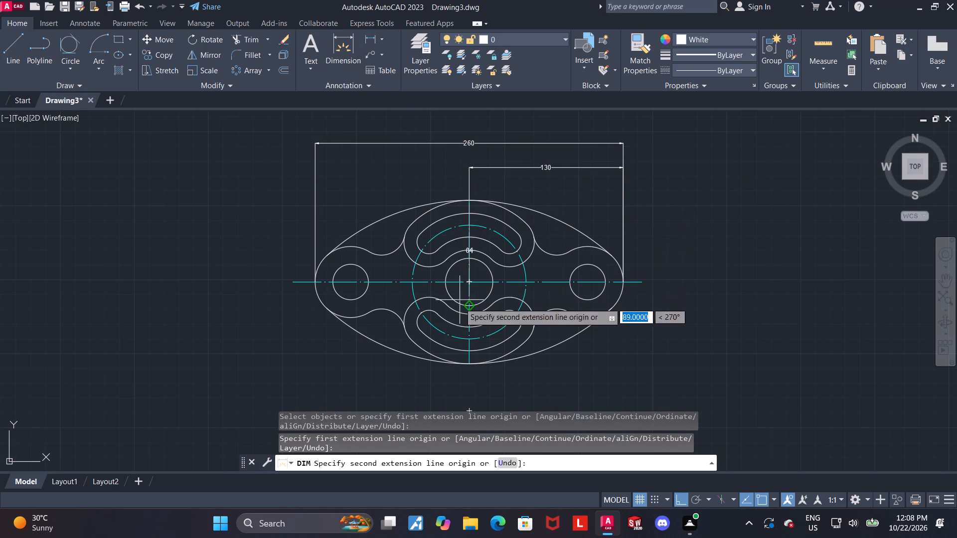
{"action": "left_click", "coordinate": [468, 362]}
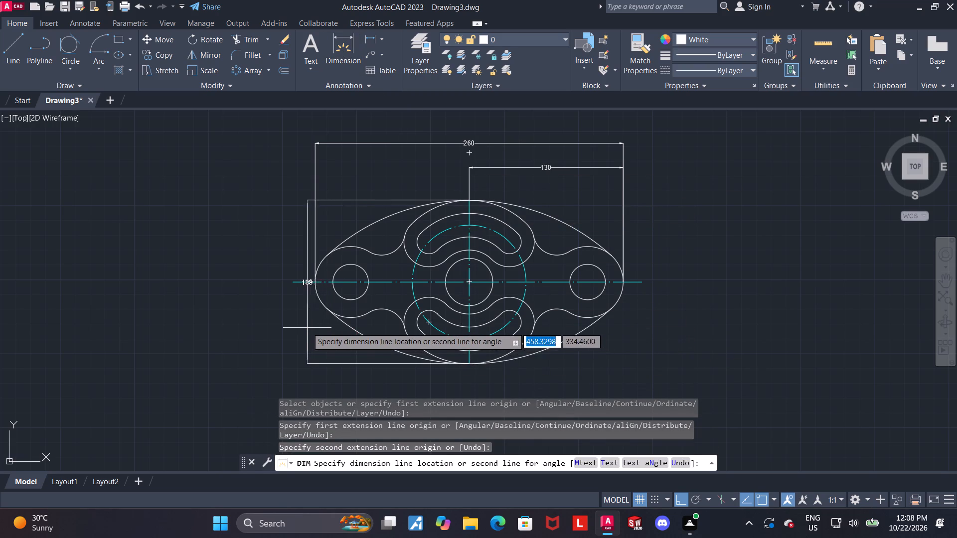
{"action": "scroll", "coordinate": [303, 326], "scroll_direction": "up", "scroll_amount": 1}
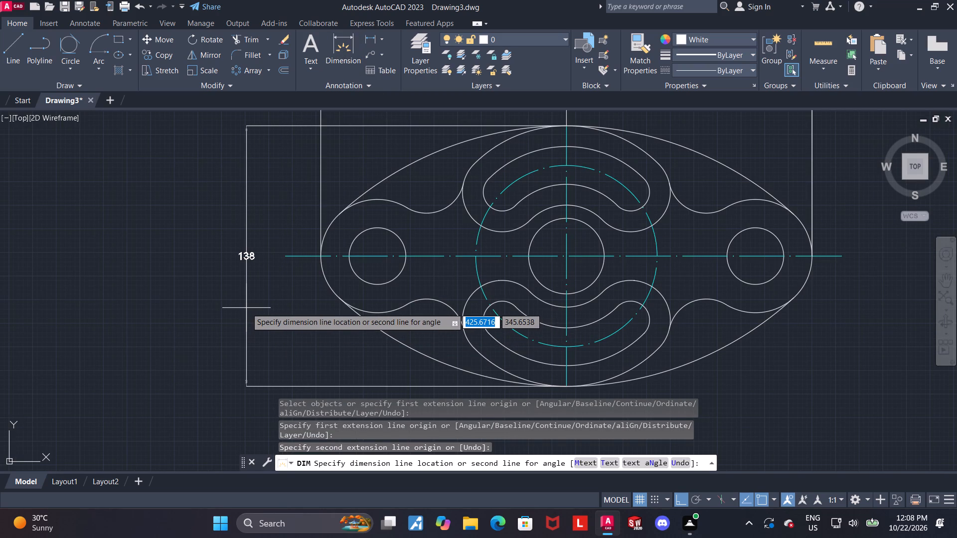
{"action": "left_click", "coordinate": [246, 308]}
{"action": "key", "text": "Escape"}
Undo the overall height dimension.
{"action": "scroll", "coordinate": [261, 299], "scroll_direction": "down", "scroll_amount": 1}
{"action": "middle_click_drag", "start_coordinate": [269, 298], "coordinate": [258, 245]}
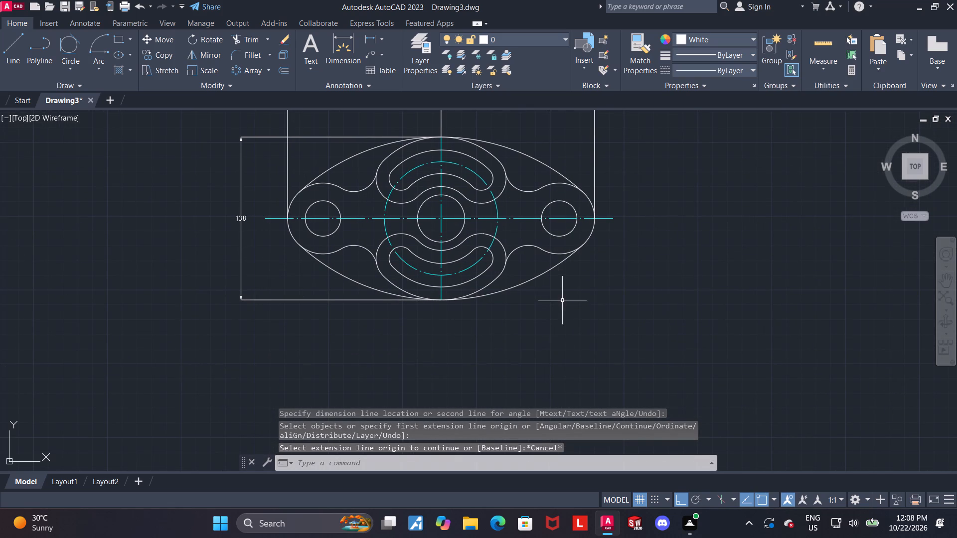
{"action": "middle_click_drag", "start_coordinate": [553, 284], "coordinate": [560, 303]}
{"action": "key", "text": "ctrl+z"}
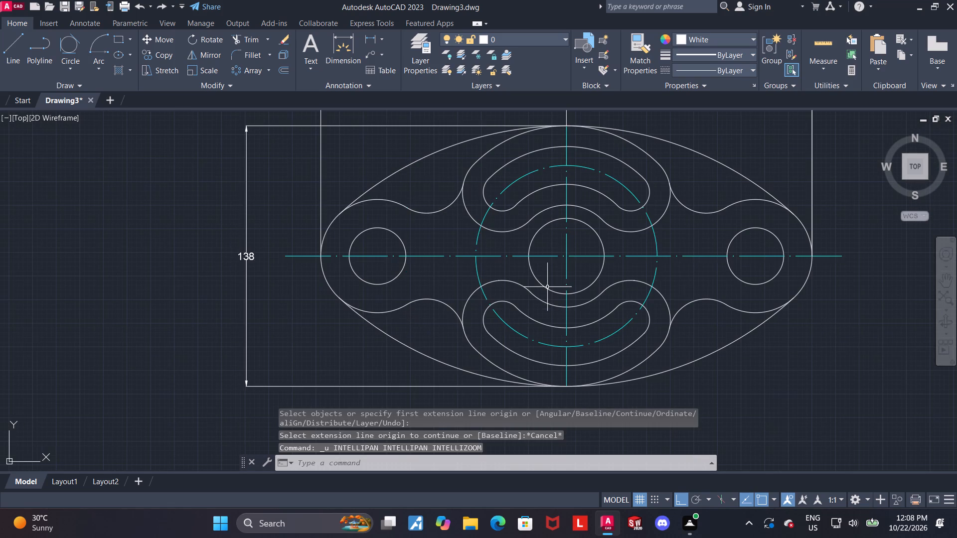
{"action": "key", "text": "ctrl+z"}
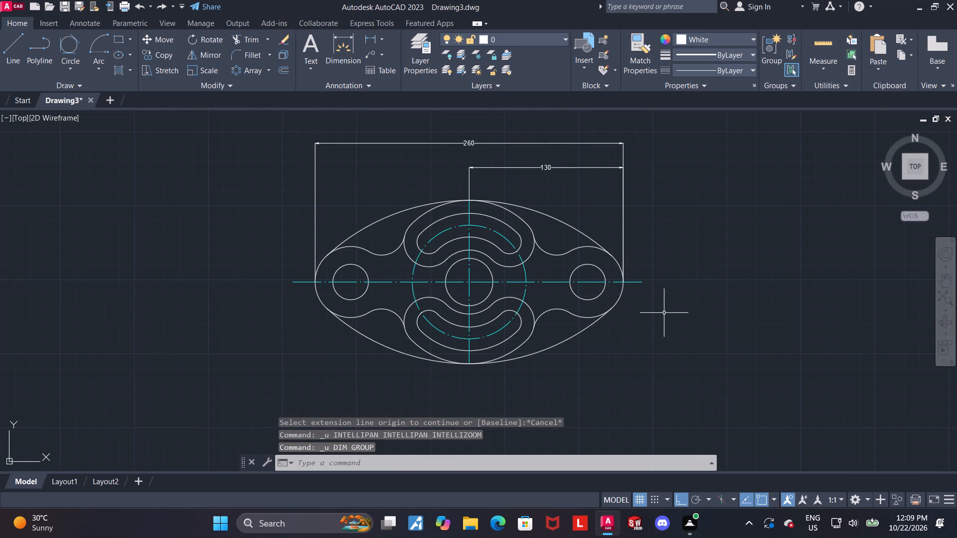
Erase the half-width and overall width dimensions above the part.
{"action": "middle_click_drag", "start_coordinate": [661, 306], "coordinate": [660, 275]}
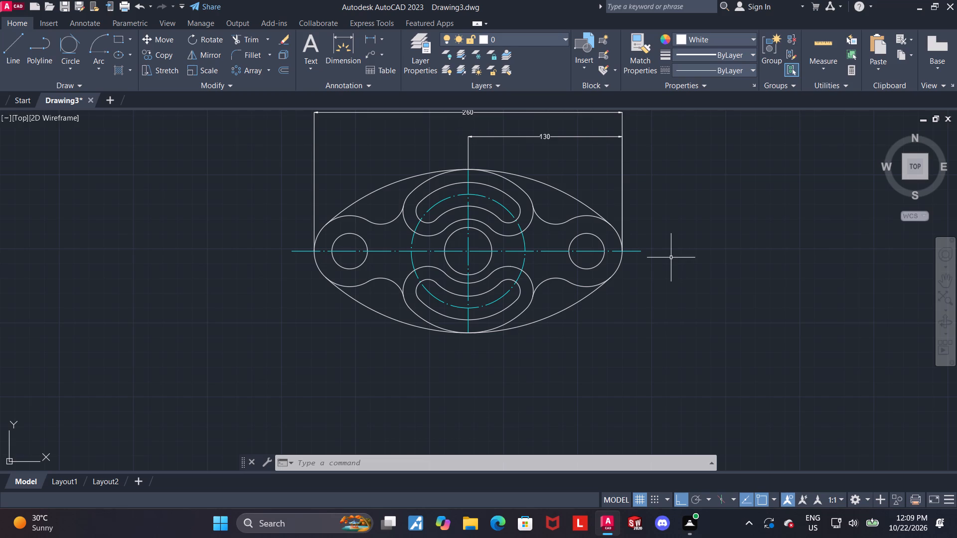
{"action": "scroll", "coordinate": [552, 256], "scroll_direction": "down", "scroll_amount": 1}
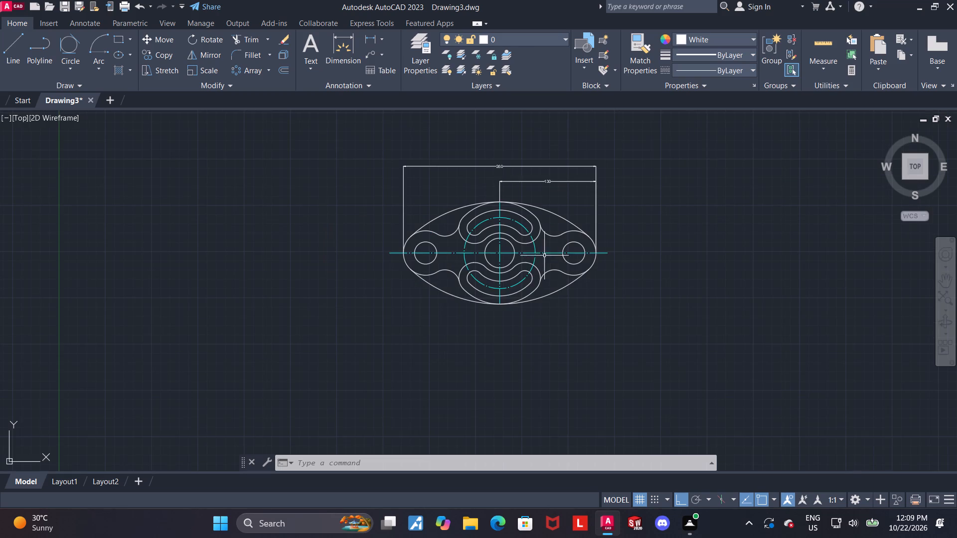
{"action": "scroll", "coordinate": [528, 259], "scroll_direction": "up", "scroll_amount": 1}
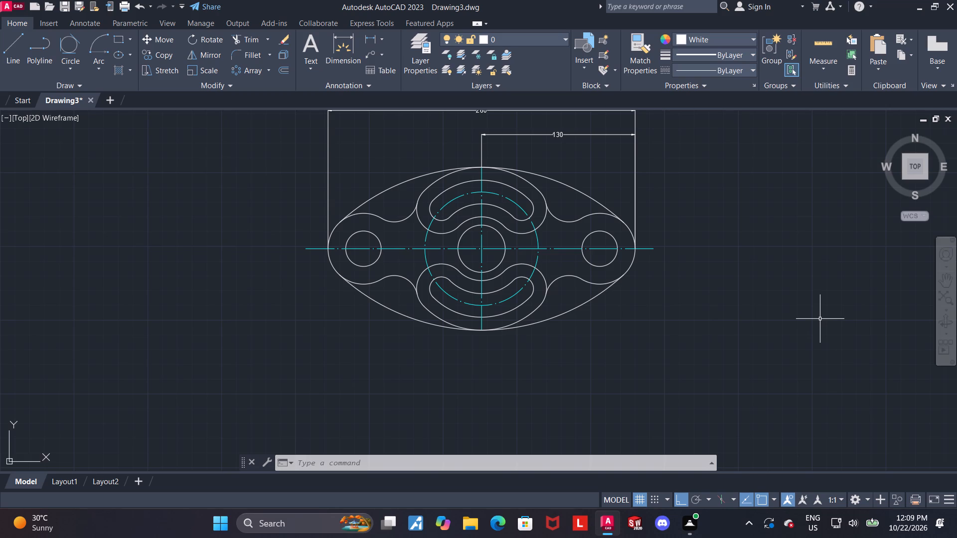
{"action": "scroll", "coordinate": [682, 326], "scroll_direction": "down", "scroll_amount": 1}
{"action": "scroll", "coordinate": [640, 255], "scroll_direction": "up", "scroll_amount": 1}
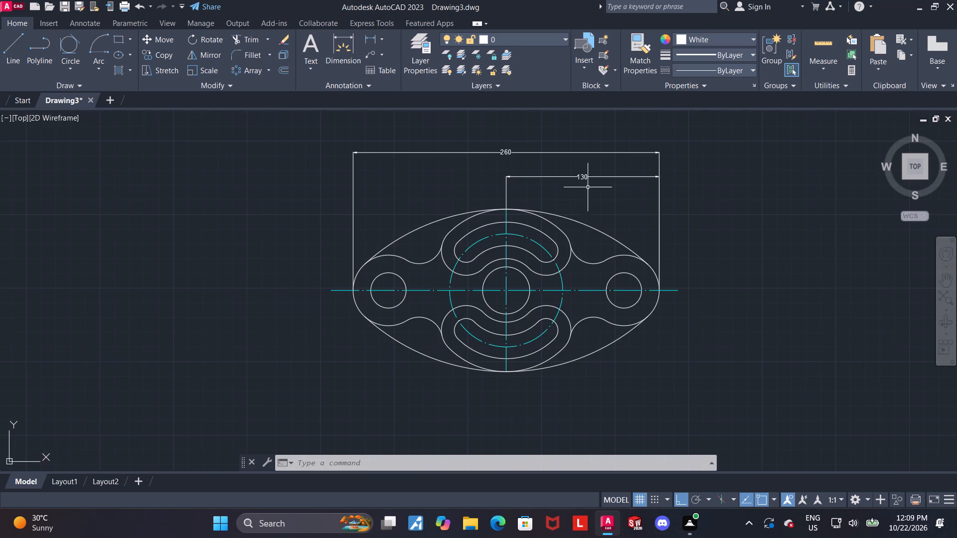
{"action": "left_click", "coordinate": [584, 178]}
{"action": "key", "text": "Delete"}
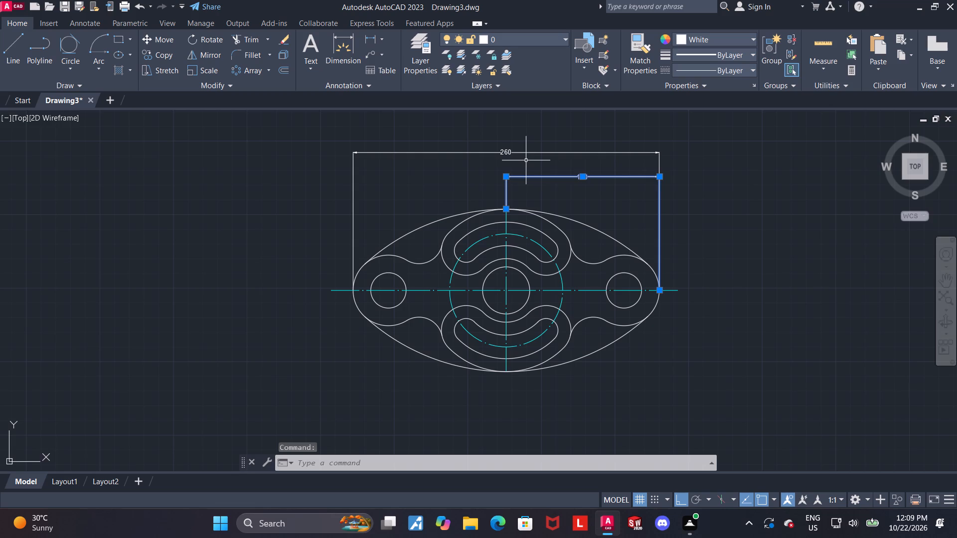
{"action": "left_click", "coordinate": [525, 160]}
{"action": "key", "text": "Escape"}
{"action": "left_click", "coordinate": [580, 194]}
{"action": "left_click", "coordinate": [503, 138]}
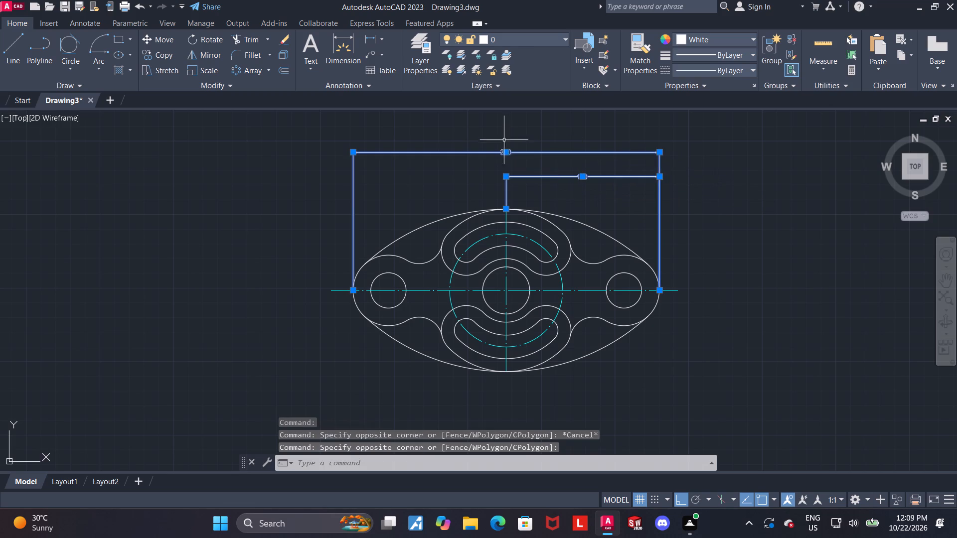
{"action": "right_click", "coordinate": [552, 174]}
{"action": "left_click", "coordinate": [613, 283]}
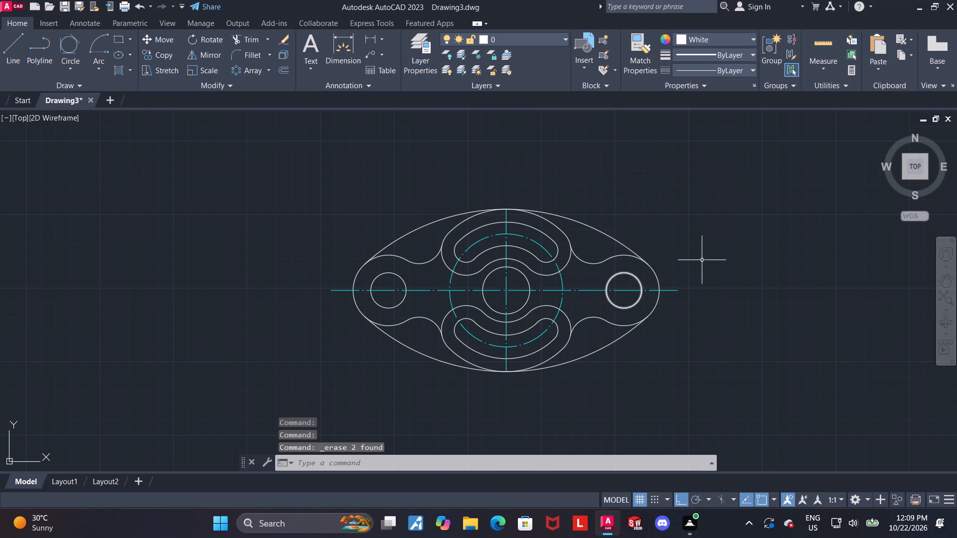
Erase the large upper outer arc that spans from the left boss to the right boss.
{"action": "left_click", "coordinate": [608, 236]}
{"action": "right_click", "coordinate": [608, 236]}
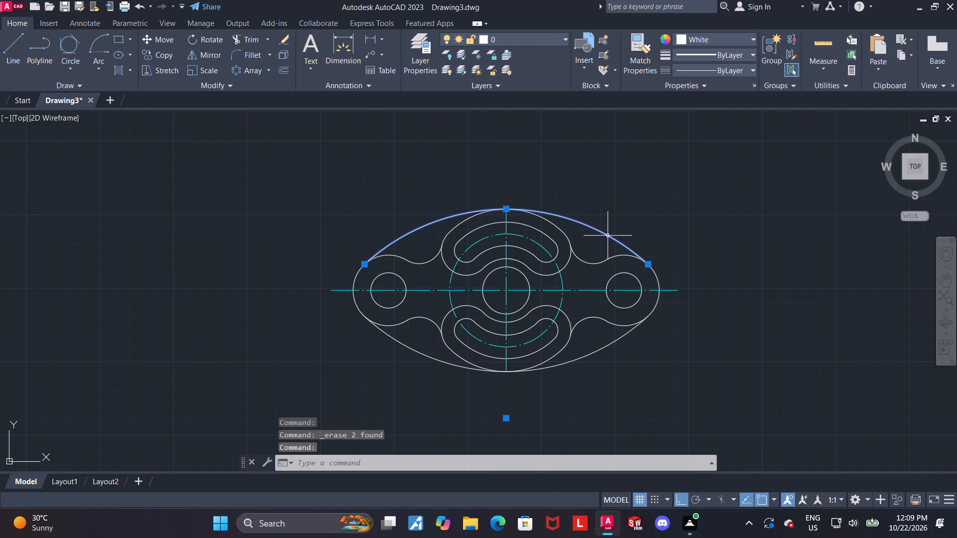
{"action": "left_click", "coordinate": [640, 269]}
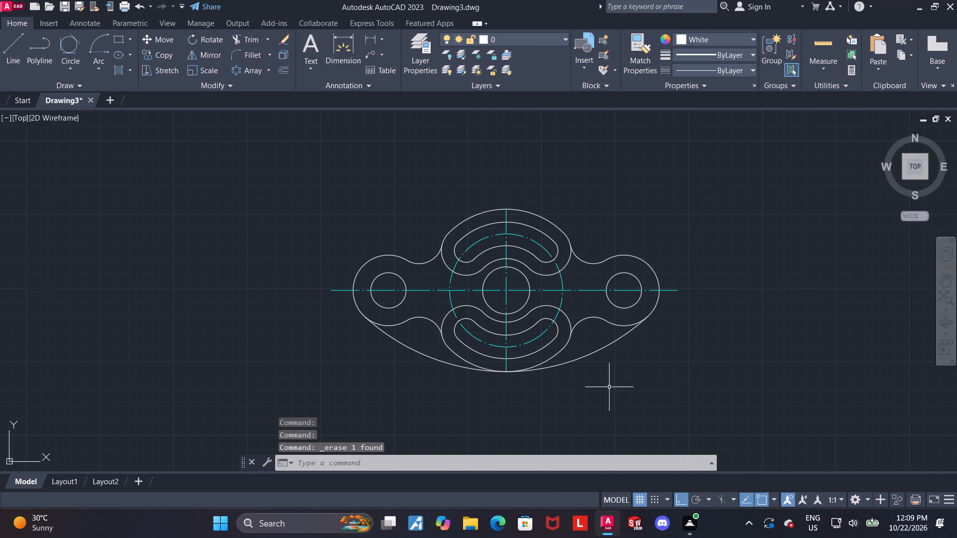
Erase the large lower outer arc that spans from the left boss to the right boss.
{"action": "middle_click_drag", "start_coordinate": [608, 376], "coordinate": [608, 315]}
{"action": "scroll", "coordinate": [537, 326], "scroll_direction": "up", "scroll_amount": 1}
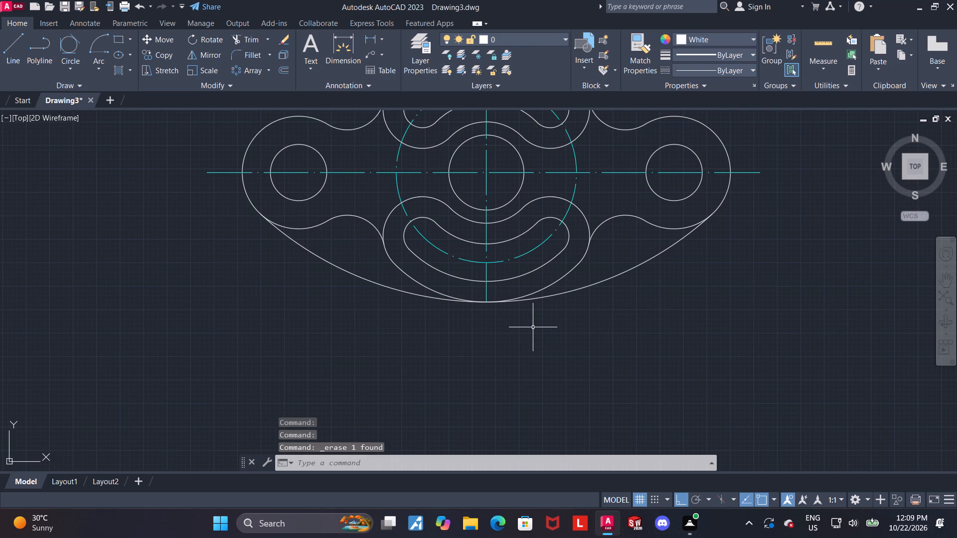
{"action": "scroll", "coordinate": [531, 328], "scroll_direction": "down", "scroll_amount": 1}
{"action": "middle_click_drag", "start_coordinate": [540, 335], "coordinate": [518, 383]}
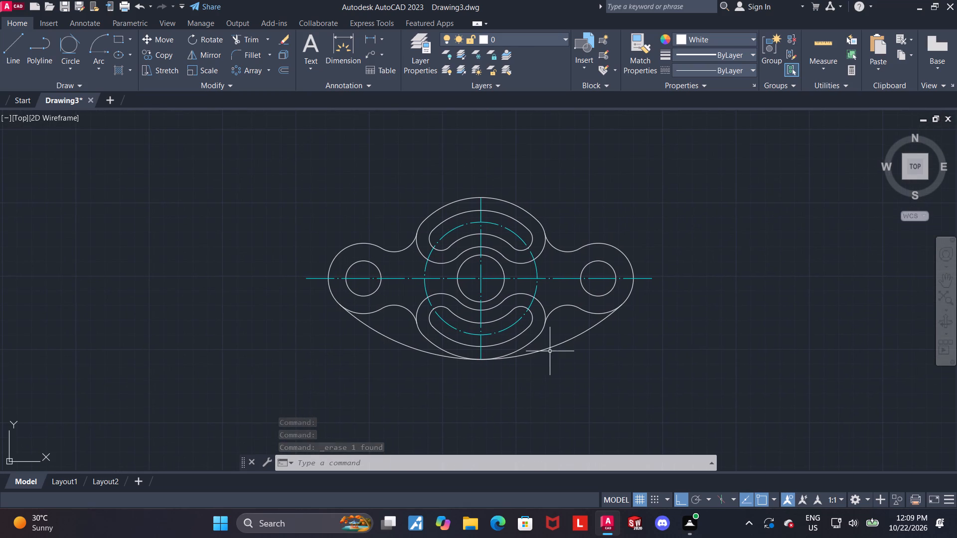
{"action": "scroll", "coordinate": [417, 304], "scroll_direction": "up", "scroll_amount": 1}
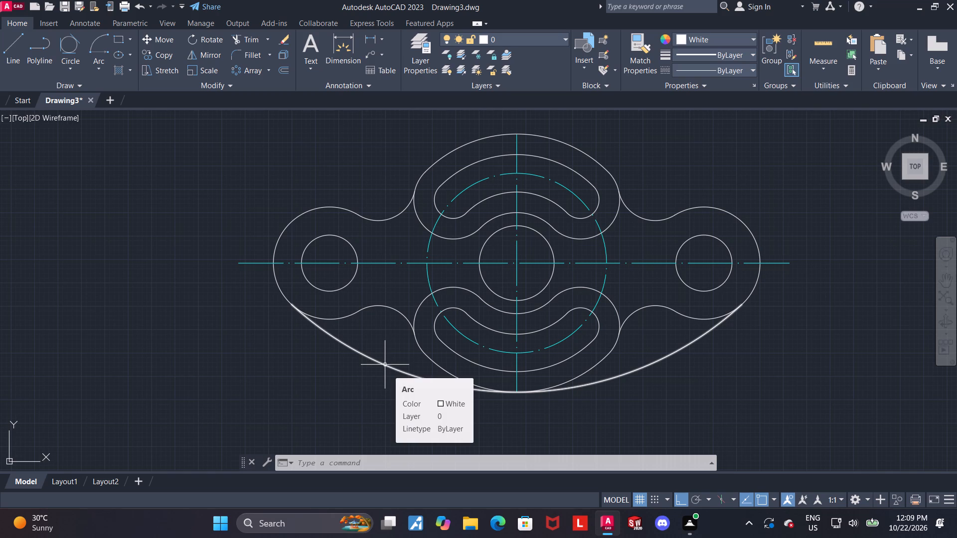
{"action": "scroll", "coordinate": [396, 362], "scroll_direction": "down", "scroll_amount": 1}
{"action": "scroll", "coordinate": [622, 358], "scroll_direction": "up", "scroll_amount": 1}
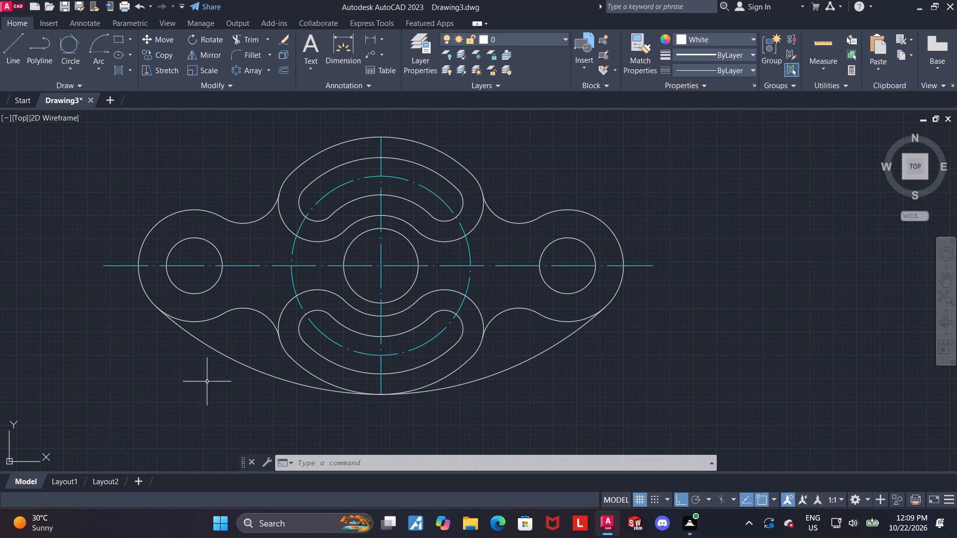
{"action": "left_click", "coordinate": [245, 368]}
{"action": "key", "text": "Delete"}
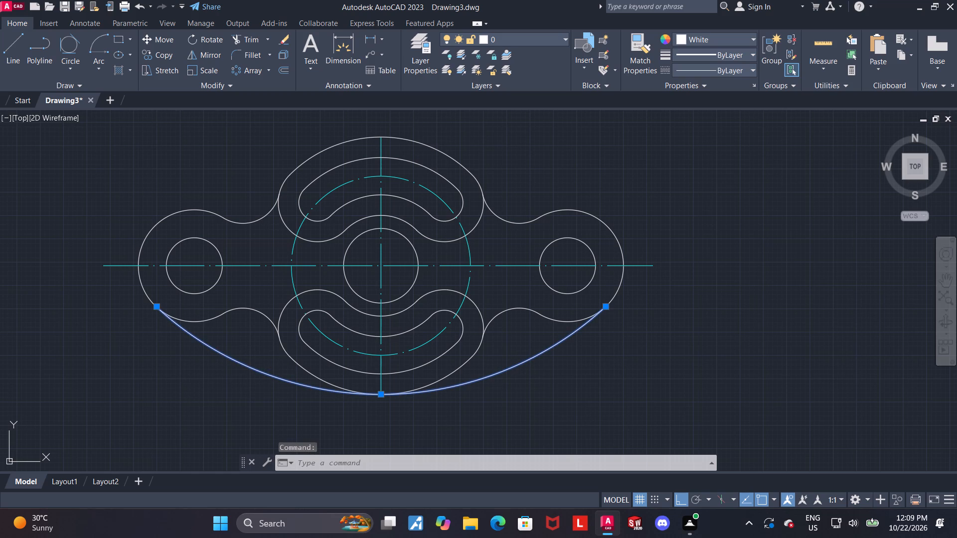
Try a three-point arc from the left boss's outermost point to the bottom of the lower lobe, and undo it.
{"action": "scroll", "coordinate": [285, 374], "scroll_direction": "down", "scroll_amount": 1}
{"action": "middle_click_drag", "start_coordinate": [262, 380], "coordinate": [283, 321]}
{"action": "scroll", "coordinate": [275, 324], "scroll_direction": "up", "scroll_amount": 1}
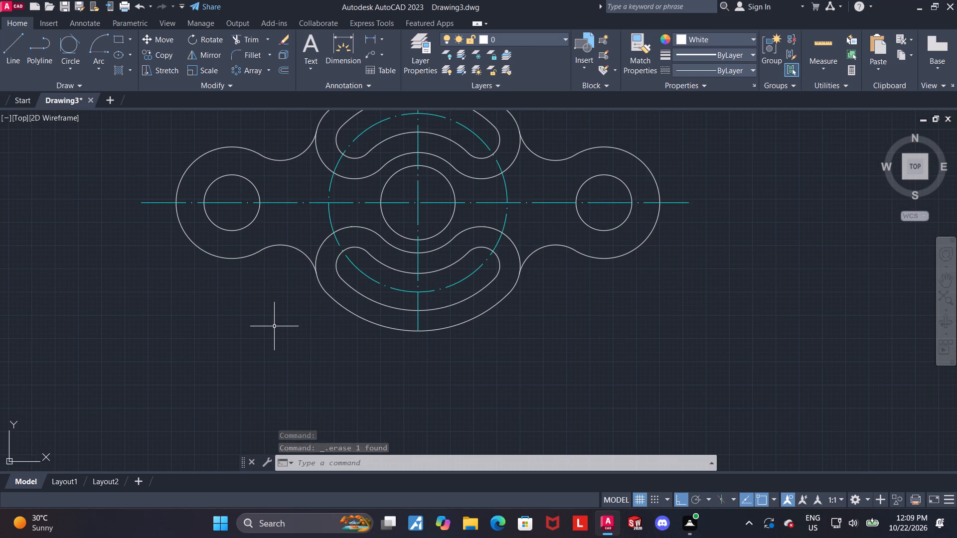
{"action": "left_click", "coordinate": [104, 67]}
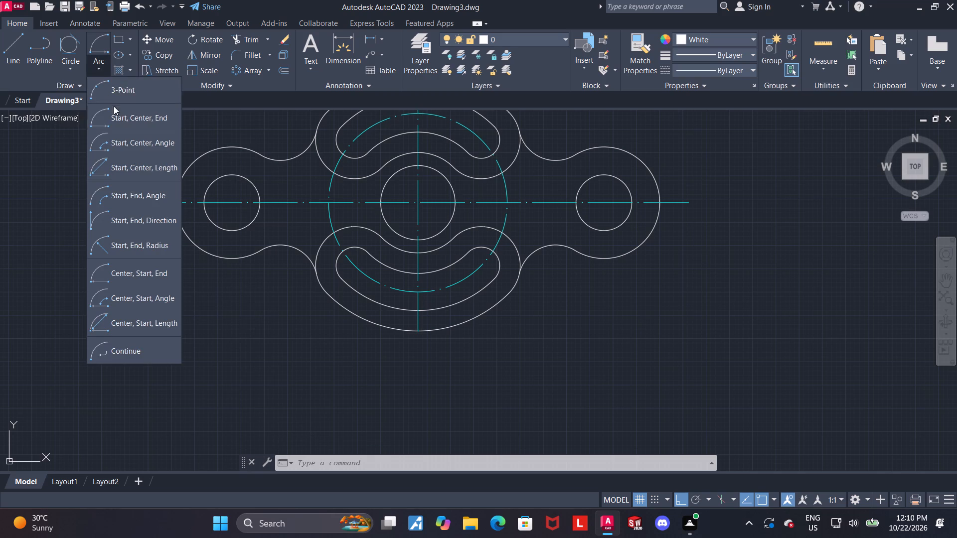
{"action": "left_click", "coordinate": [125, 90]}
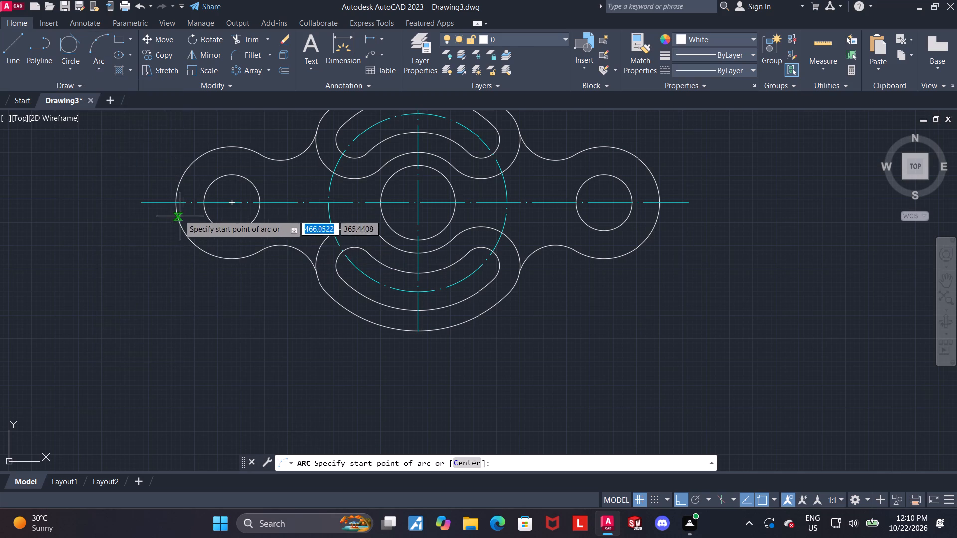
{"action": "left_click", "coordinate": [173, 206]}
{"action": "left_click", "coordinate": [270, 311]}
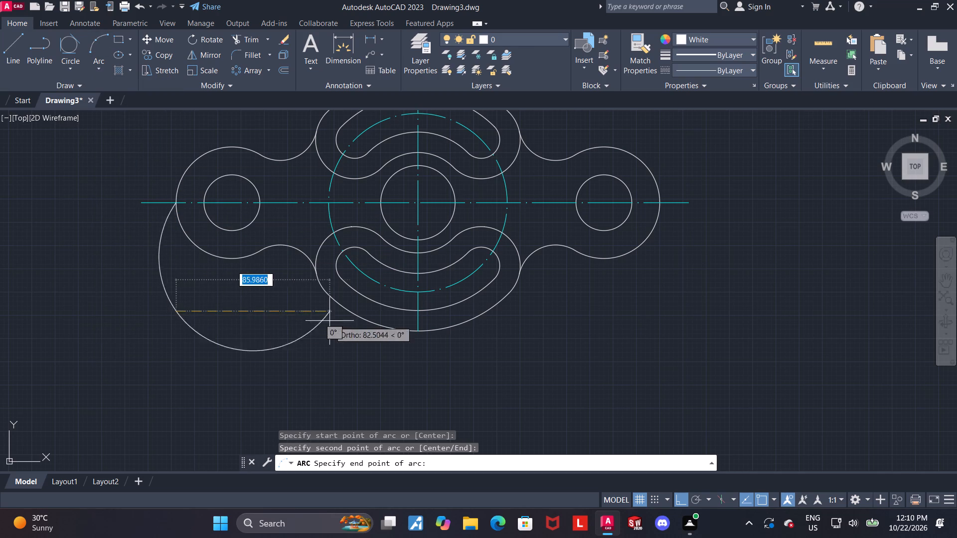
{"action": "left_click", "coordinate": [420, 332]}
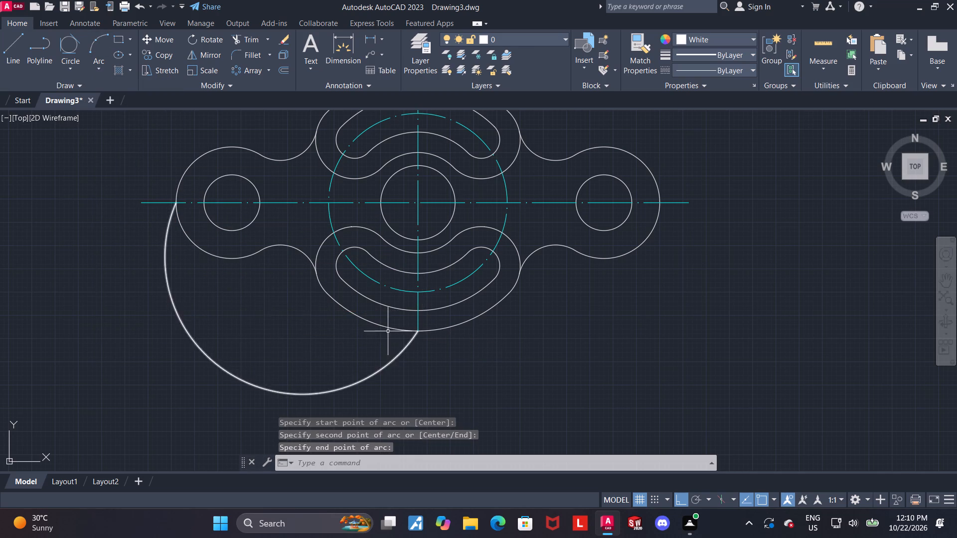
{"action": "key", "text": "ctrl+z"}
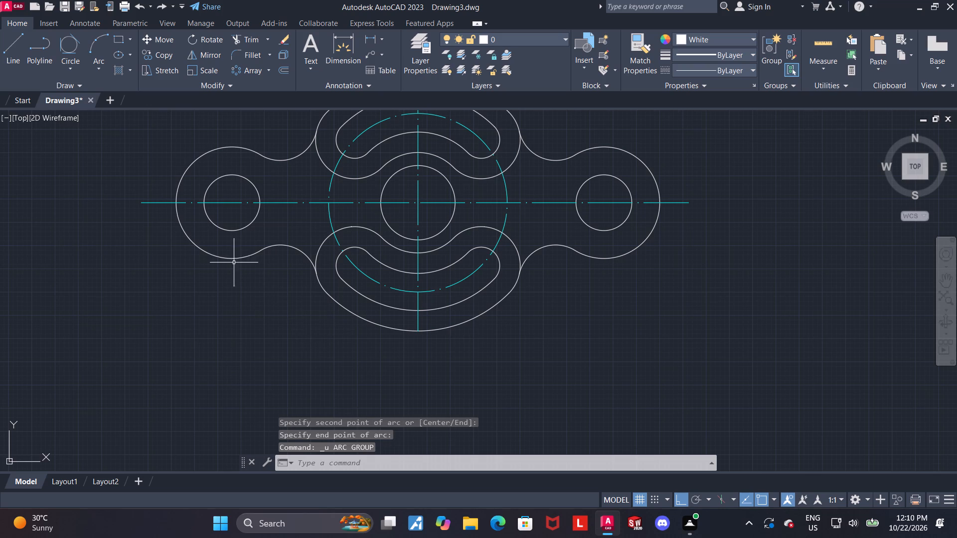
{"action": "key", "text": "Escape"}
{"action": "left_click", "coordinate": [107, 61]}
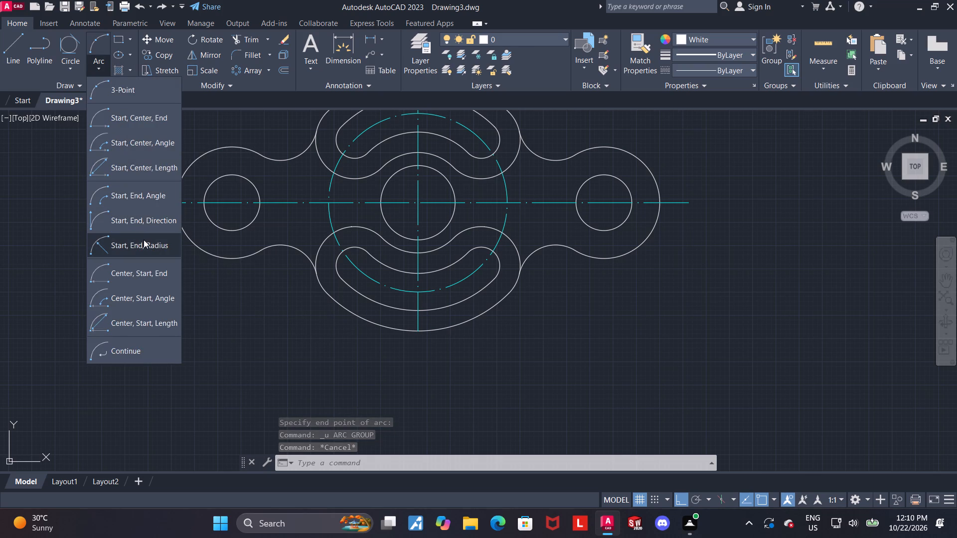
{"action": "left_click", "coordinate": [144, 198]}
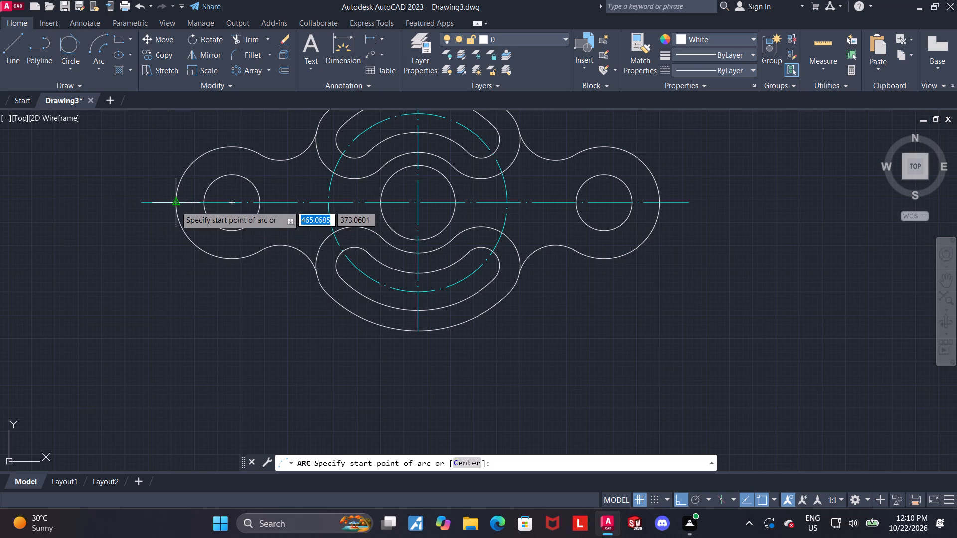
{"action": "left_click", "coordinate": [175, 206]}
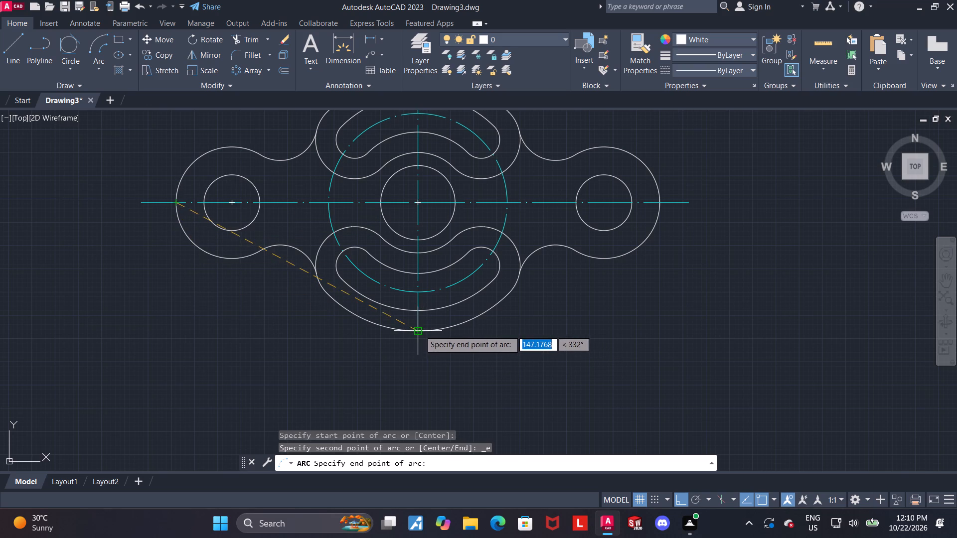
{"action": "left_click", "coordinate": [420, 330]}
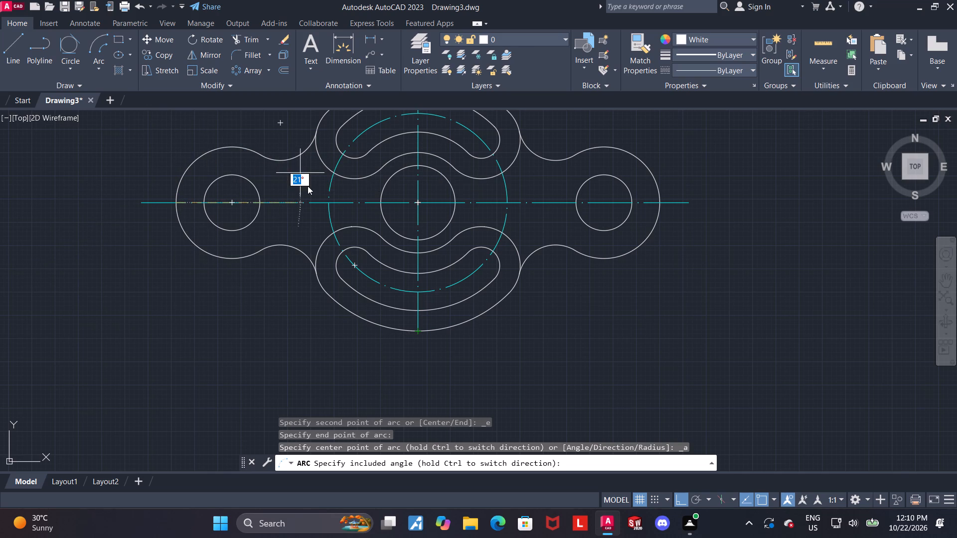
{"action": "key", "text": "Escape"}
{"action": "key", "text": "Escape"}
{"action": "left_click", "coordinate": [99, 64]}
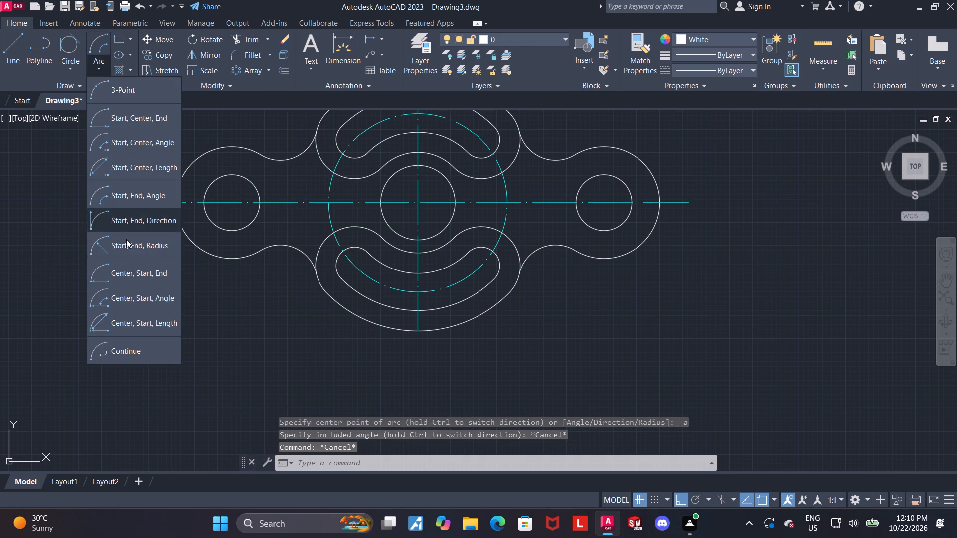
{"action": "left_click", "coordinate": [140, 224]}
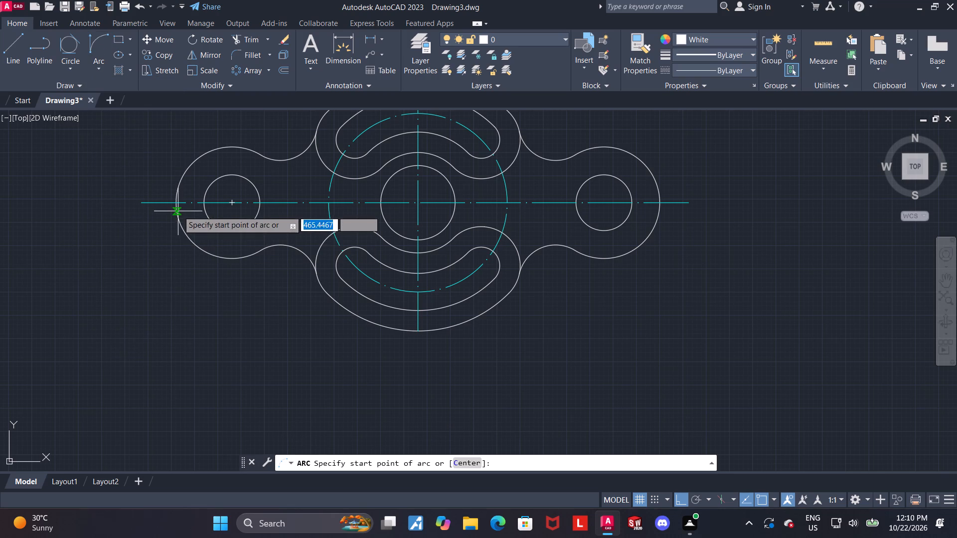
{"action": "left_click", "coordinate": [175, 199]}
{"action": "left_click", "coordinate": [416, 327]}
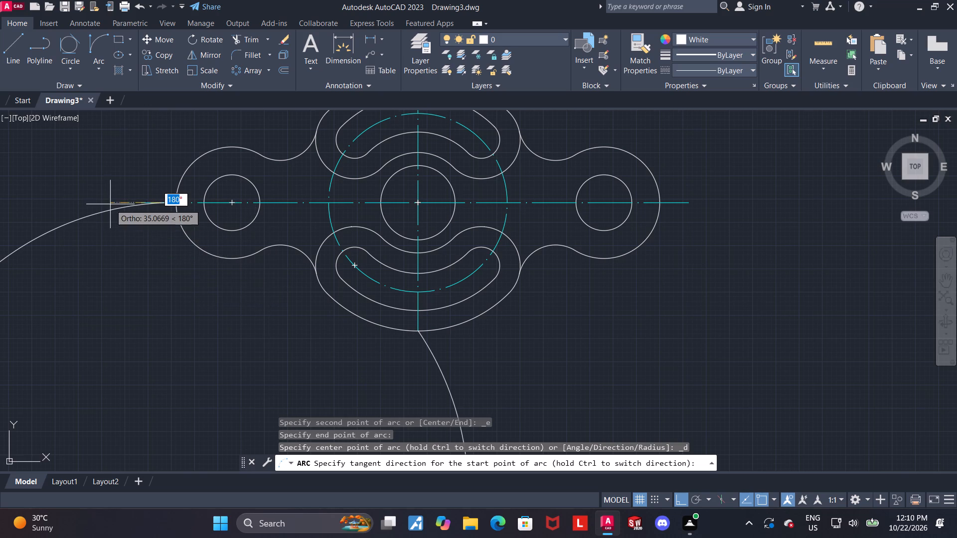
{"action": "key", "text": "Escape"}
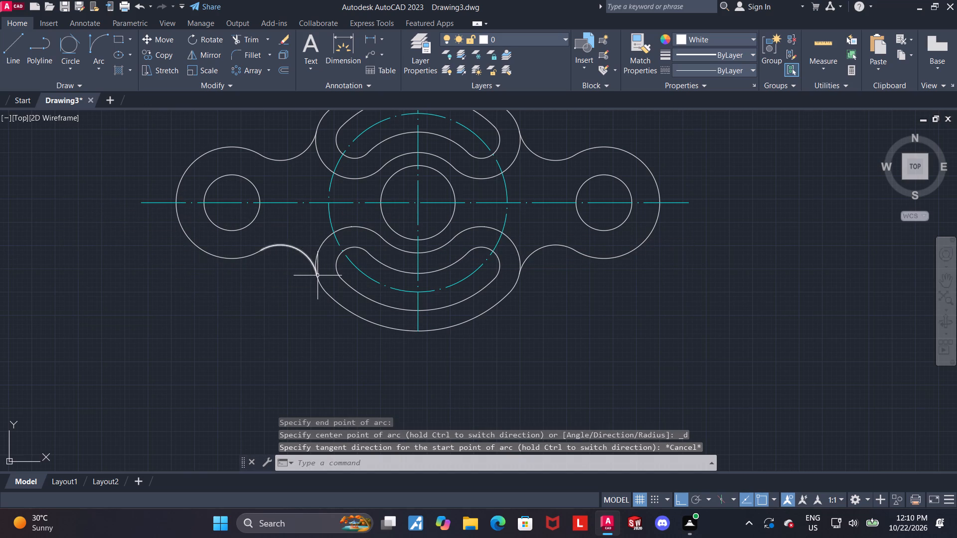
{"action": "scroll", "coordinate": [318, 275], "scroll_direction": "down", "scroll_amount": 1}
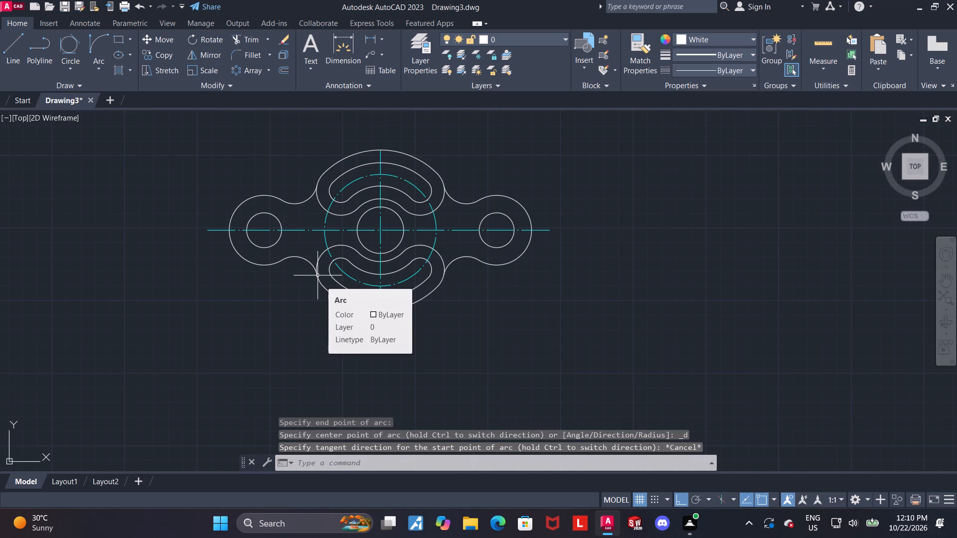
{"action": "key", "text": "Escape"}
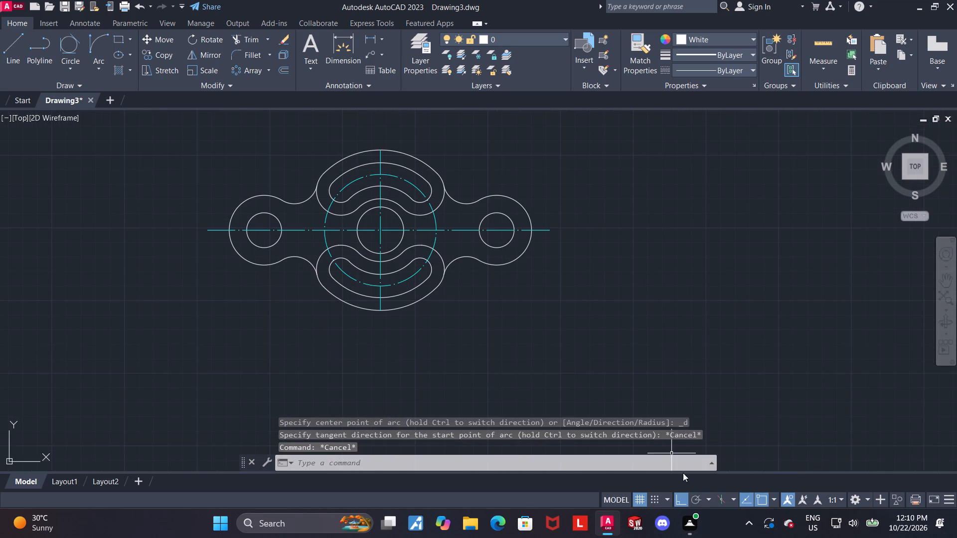
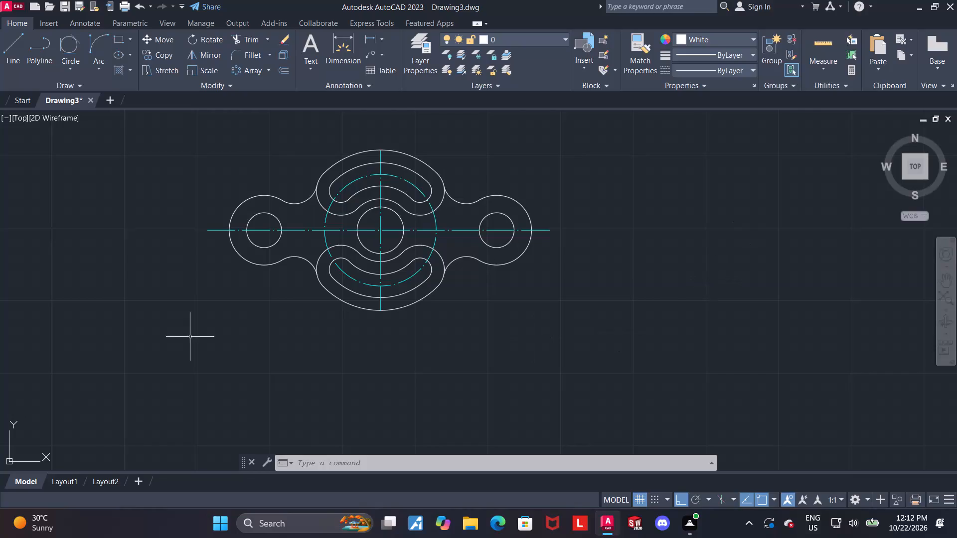
Draw an ellipse about 260 by 138 centred on the central hole, through the right boss's outermost point and the upper lobe's top.
{"action": "left_click", "coordinate": [79, 71]}
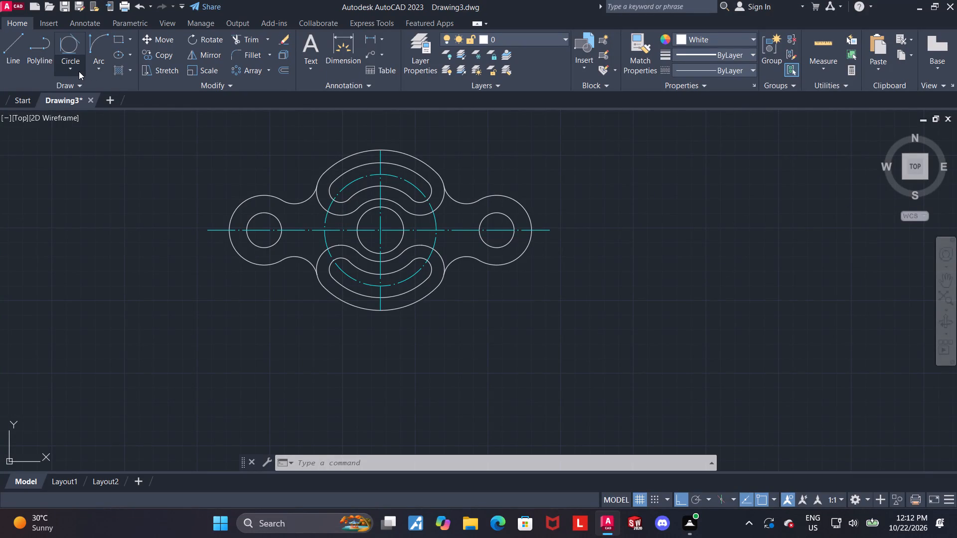
{"action": "left_click", "coordinate": [204, 149]}
{"action": "left_click", "coordinate": [99, 72]}
{"action": "left_click", "coordinate": [292, 173]}
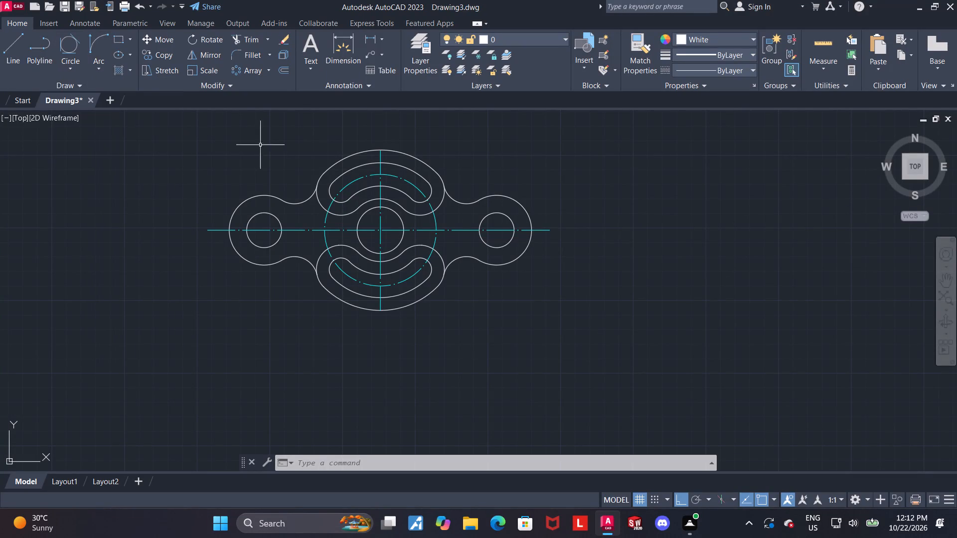
{"action": "left_click", "coordinate": [116, 53]}
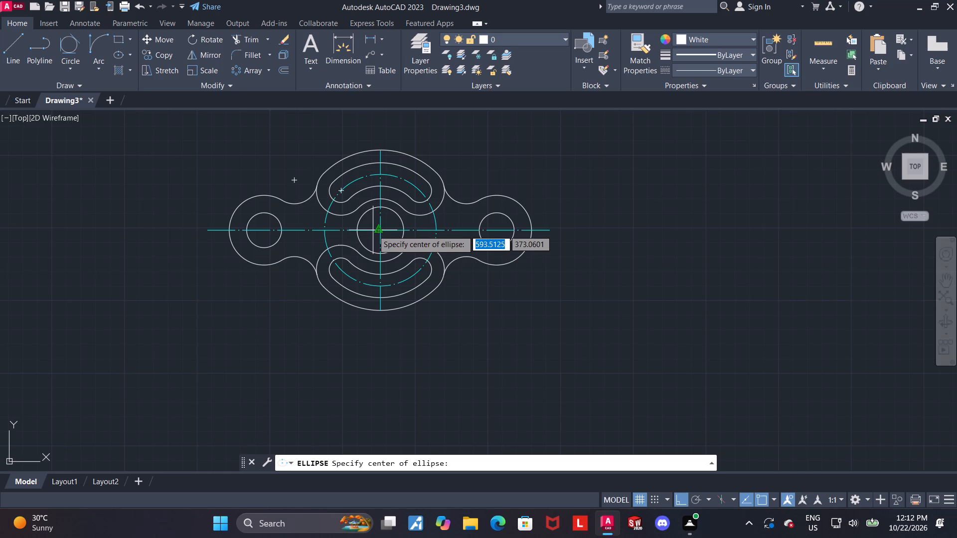
{"action": "scroll", "coordinate": [375, 230], "scroll_direction": "up", "scroll_amount": 1}
{"action": "left_click", "coordinate": [383, 228]}
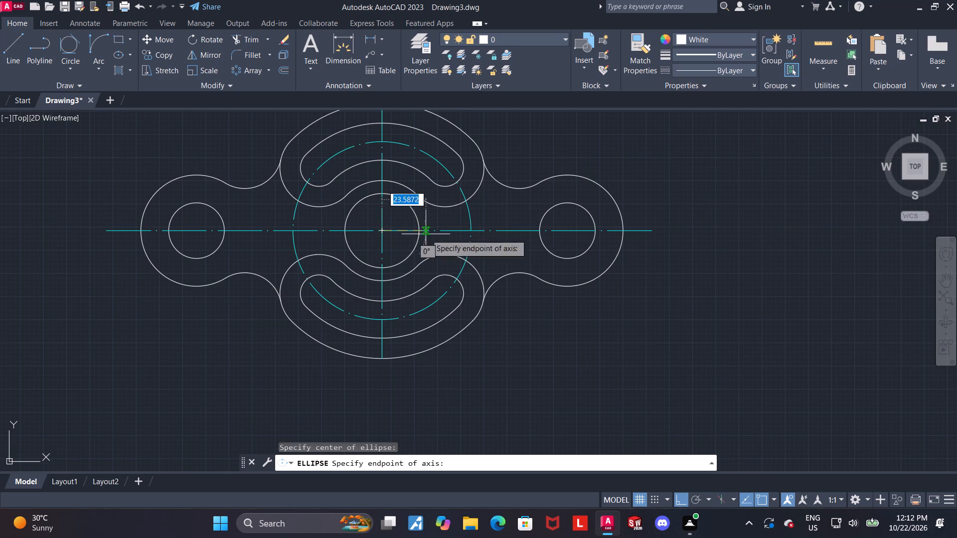
{"action": "left_click", "coordinate": [618, 231]}
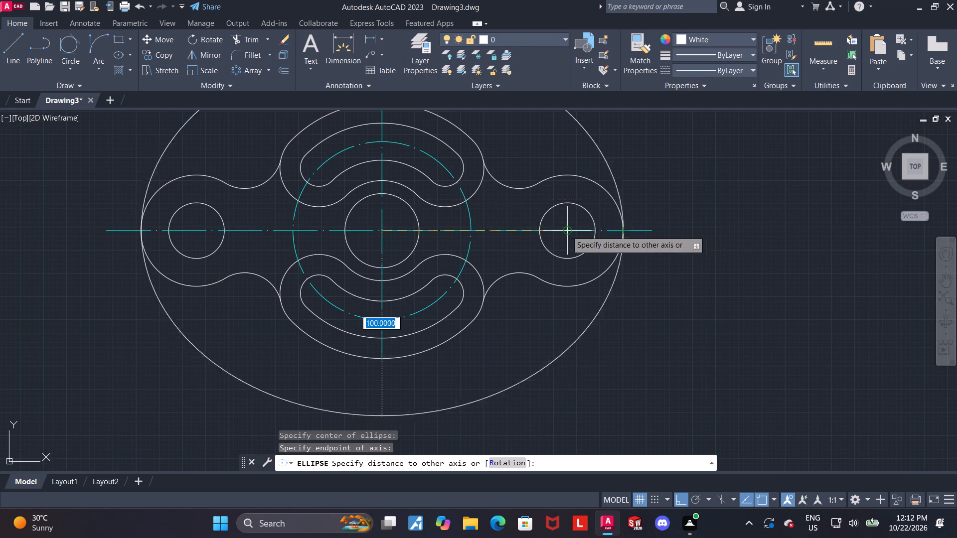
{"action": "scroll", "coordinate": [566, 231], "scroll_direction": "down", "scroll_amount": 1}
{"action": "left_click", "coordinate": [452, 151]}
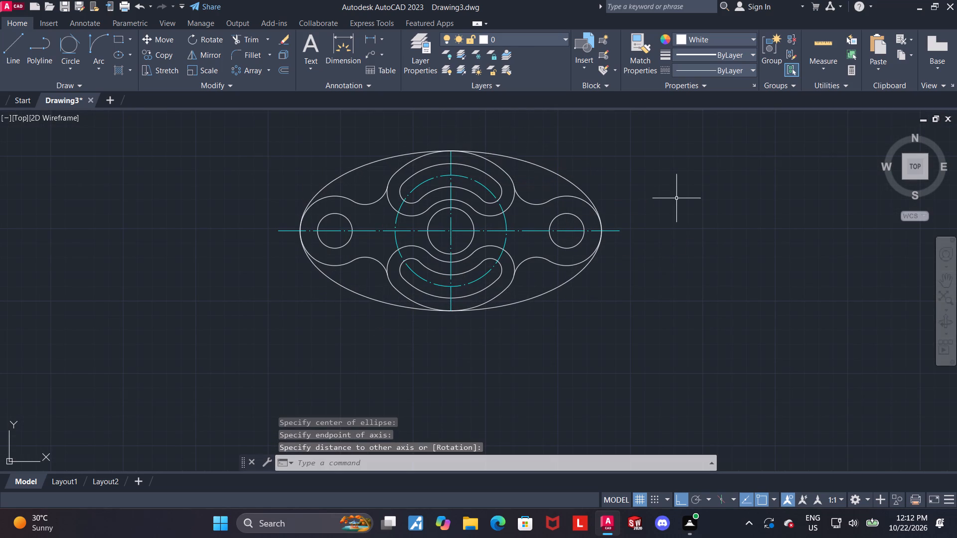
{"action": "scroll", "coordinate": [524, 341], "scroll_direction": "up", "scroll_amount": 1}
{"action": "scroll", "coordinate": [513, 339], "scroll_direction": "down", "scroll_amount": 2}
{"action": "scroll", "coordinate": [505, 274], "scroll_direction": "up", "scroll_amount": 1}
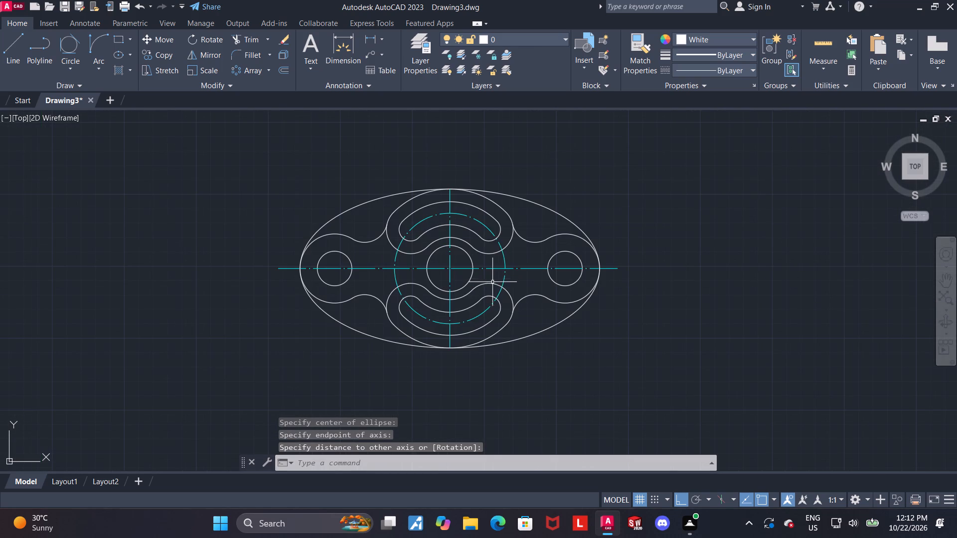
{"action": "key", "text": "Escape"}
{"action": "key", "text": "Escape"}
{"action": "key", "text": "Escape"}
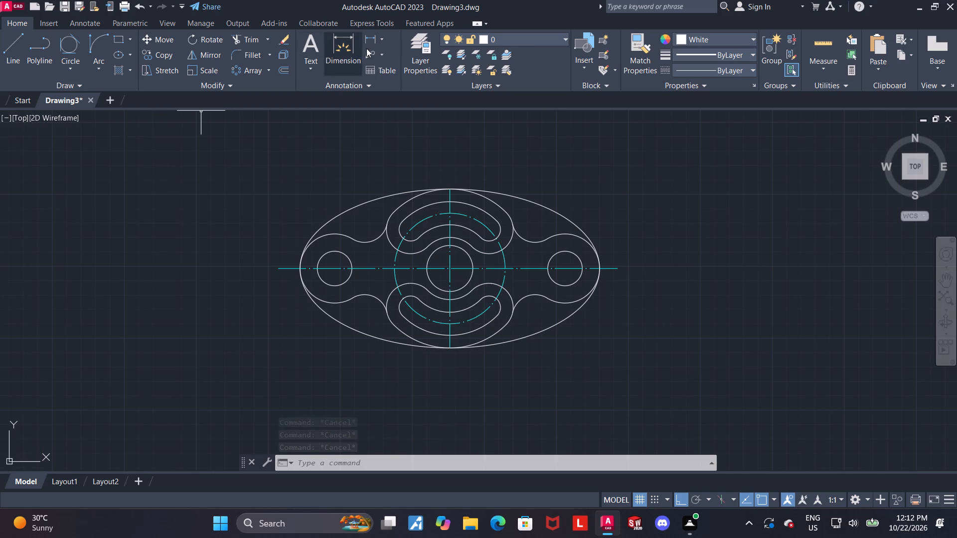
Dimension the ellipse's overall width between its leftmost and rightmost points, placing the dimension above the part.
{"action": "left_click", "coordinate": [347, 47]}
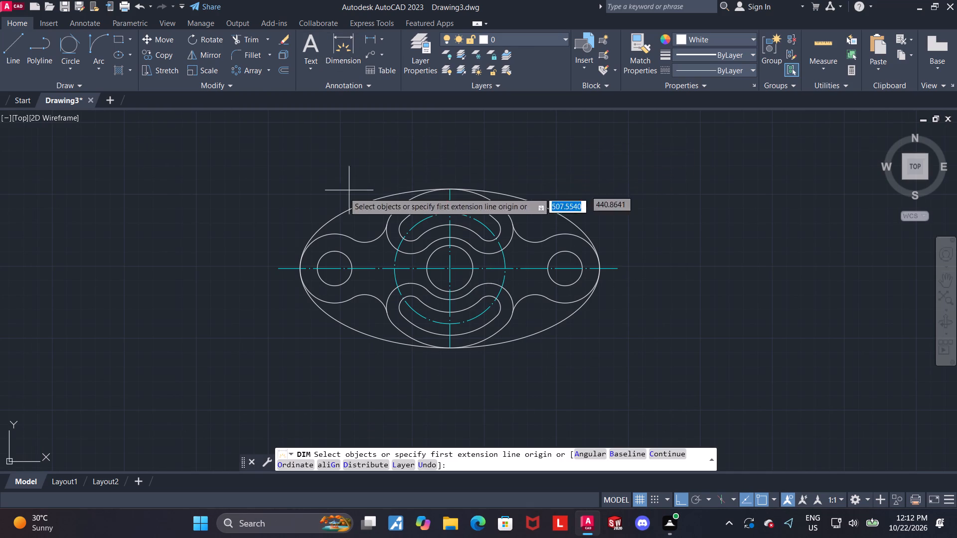
{"action": "left_click", "coordinate": [299, 268]}
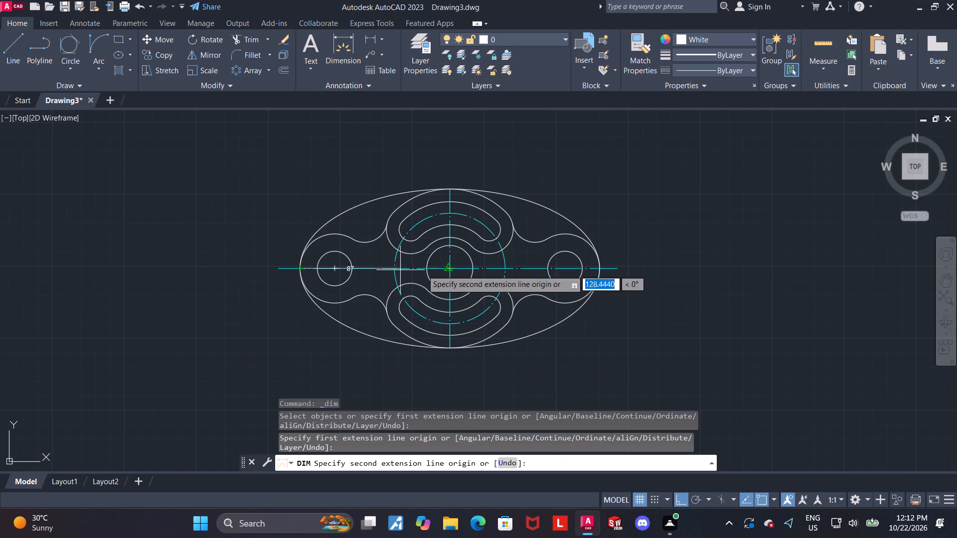
{"action": "left_click", "coordinate": [598, 269]}
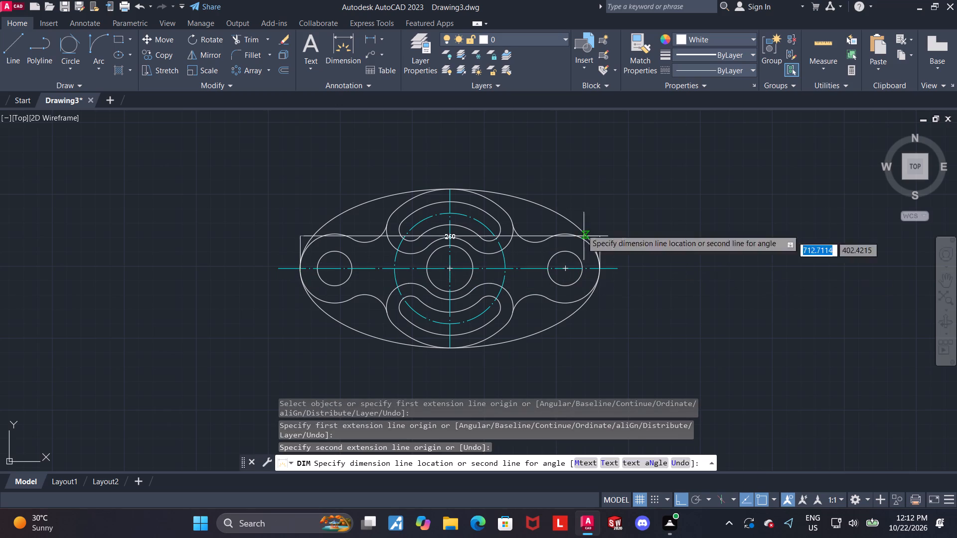
{"action": "left_click", "coordinate": [531, 135]}
{"action": "key", "text": "Escape"}
Dimension the horizontal half-width from the ellipse's top point to its rightmost point, placed just below the overall width dimension.
{"action": "left_click", "coordinate": [341, 47]}
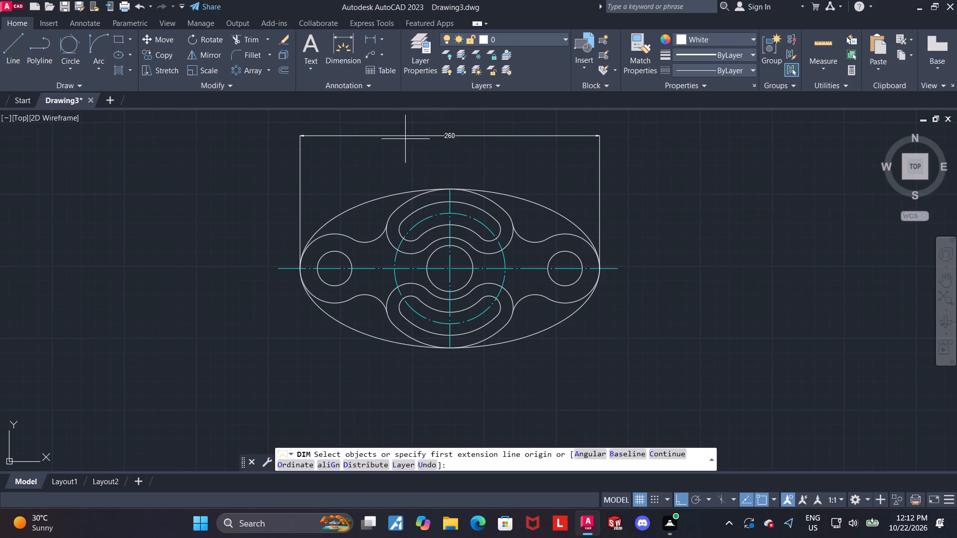
{"action": "left_click", "coordinate": [452, 187]}
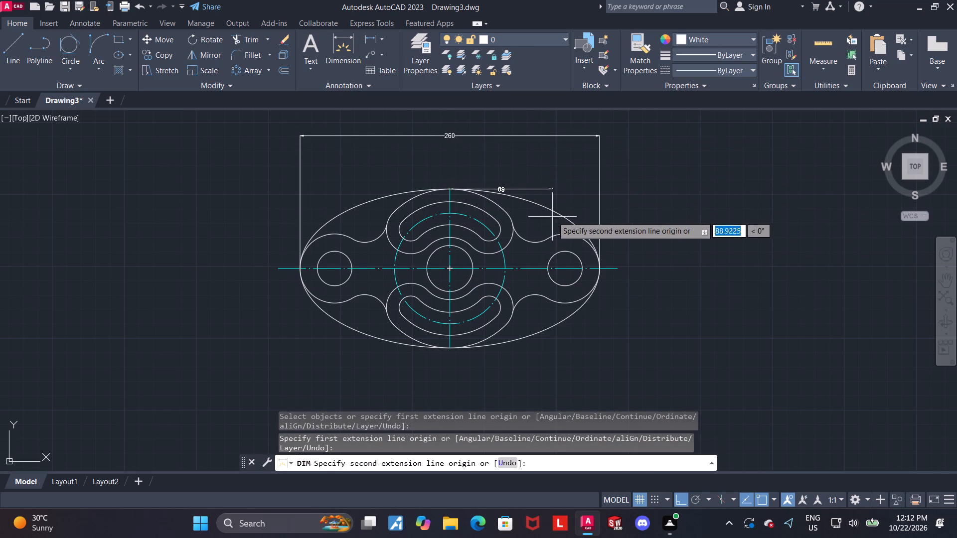
{"action": "left_click", "coordinate": [598, 266]}
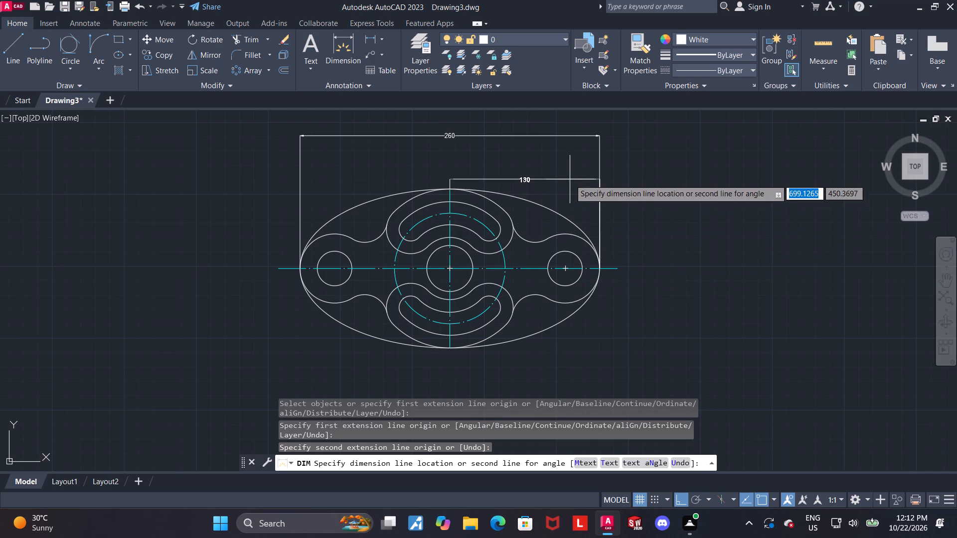
{"action": "left_click", "coordinate": [560, 156]}
{"action": "key", "text": "Escape"}
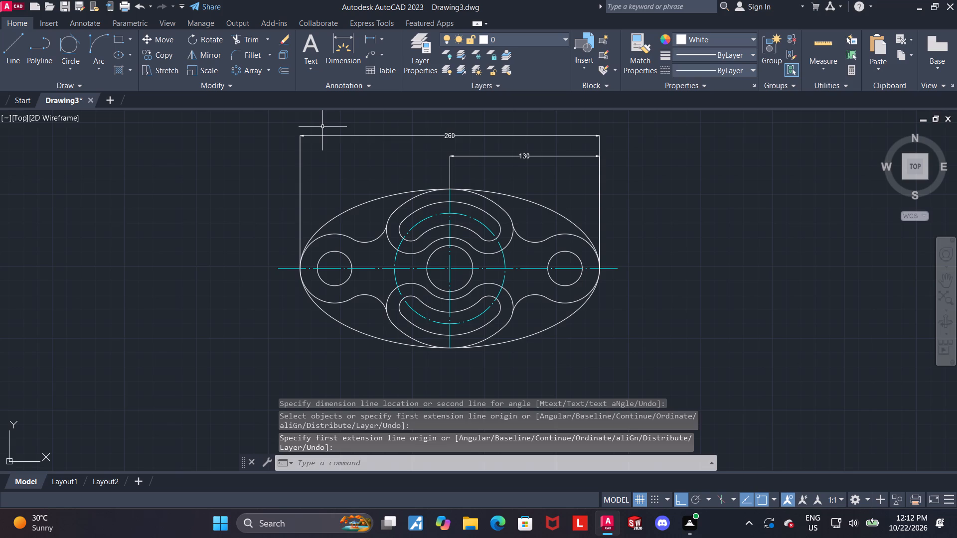
Dimension the ellipse's overall height from its top point to its bottom point, placing the dimension left of the part.
{"action": "left_click", "coordinate": [340, 47]}
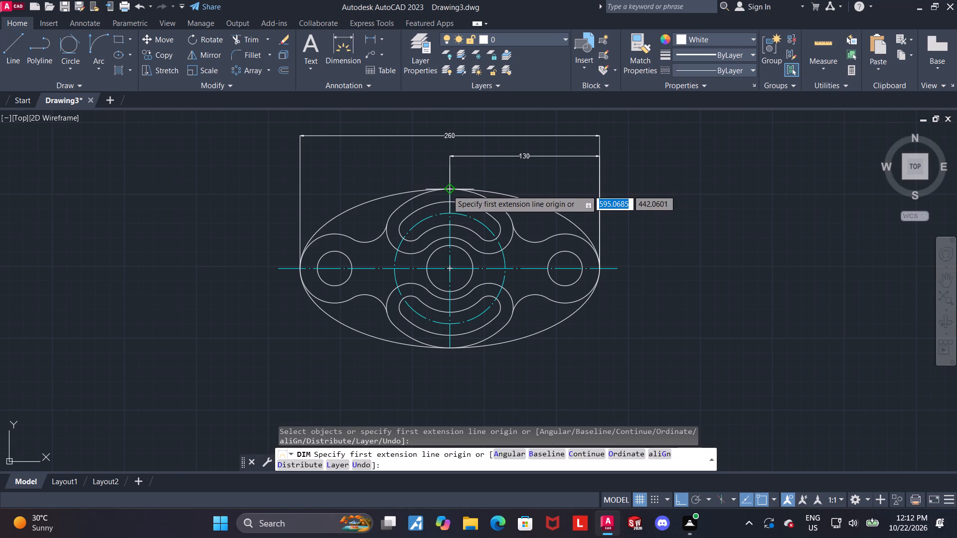
{"action": "left_click", "coordinate": [449, 191]}
{"action": "left_click", "coordinate": [451, 349]}
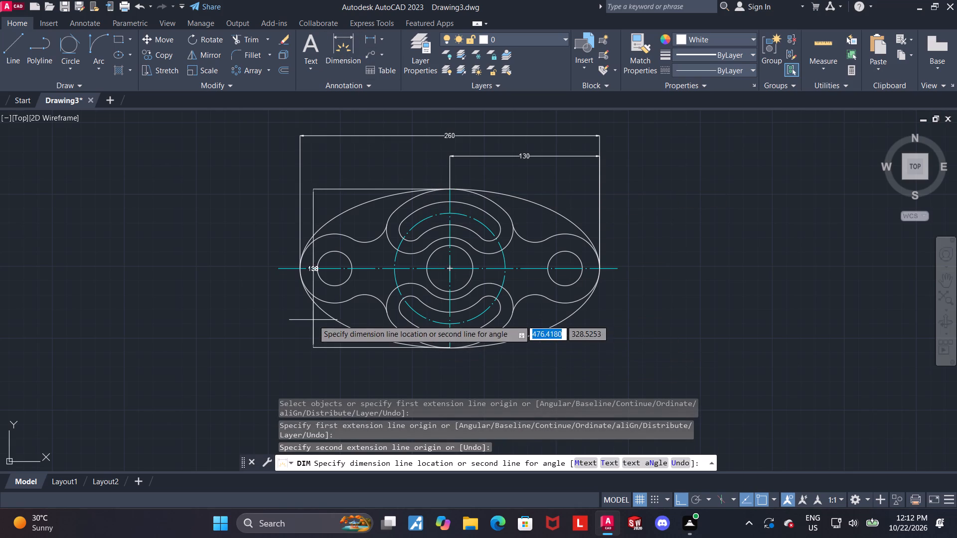
{"action": "scroll", "coordinate": [245, 303], "scroll_direction": "up", "scroll_amount": 1}
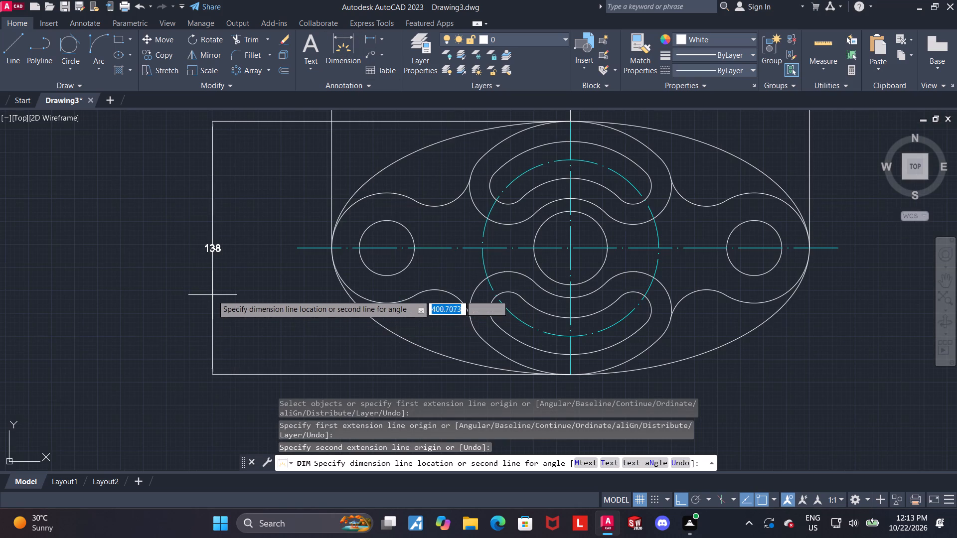
{"action": "left_click", "coordinate": [221, 292]}
{"action": "key", "text": "Escape"}
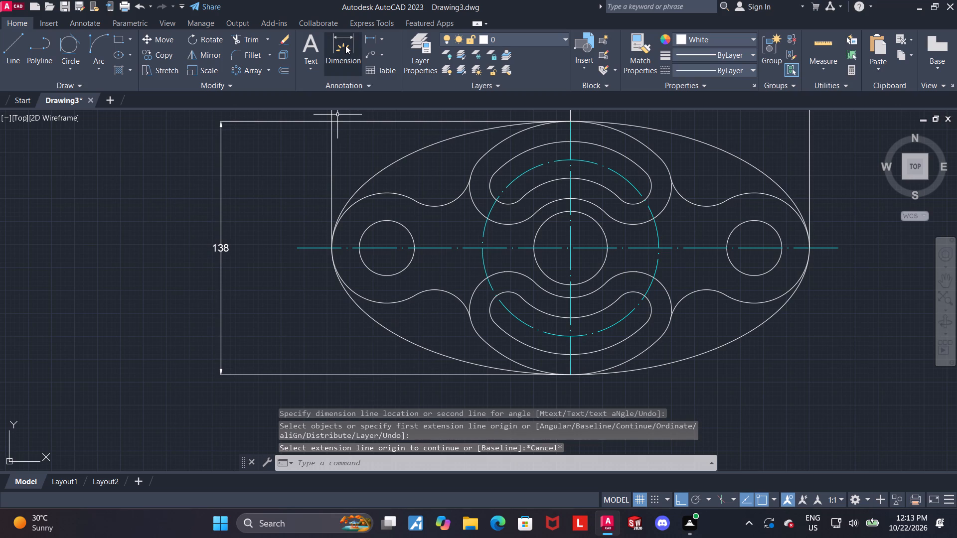
Dimension the half-height from the horizontal centre line's left end to the ellipse's bottom, placed inside the overall height dimension.
{"action": "left_click", "coordinate": [345, 45]}
{"action": "scroll", "coordinate": [344, 114], "scroll_direction": "down", "scroll_amount": 1}
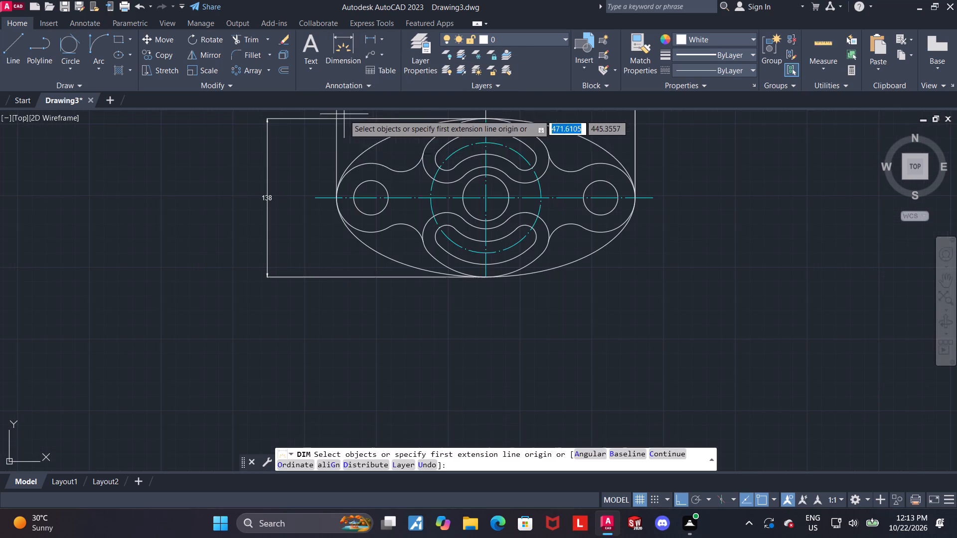
{"action": "left_click", "coordinate": [316, 197]}
{"action": "left_click", "coordinate": [480, 276]}
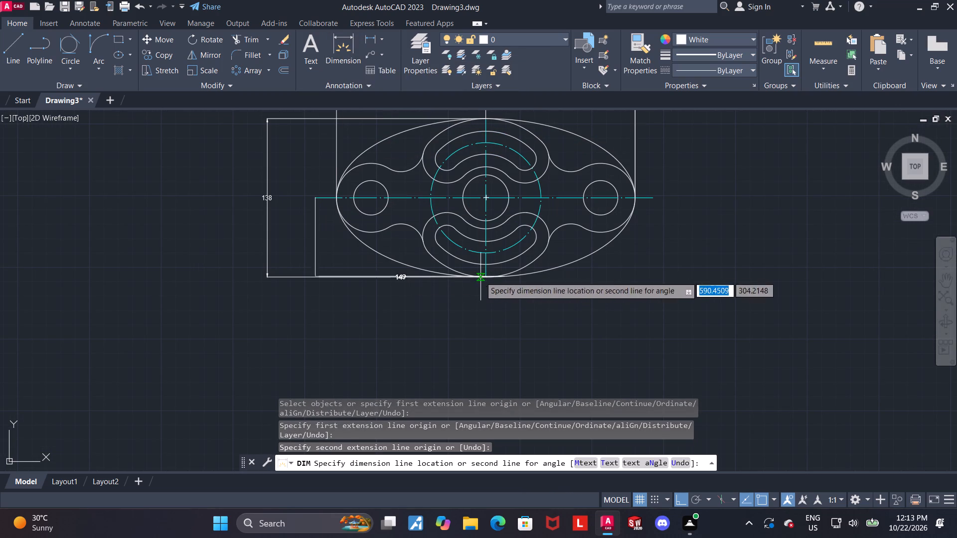
{"action": "scroll", "coordinate": [293, 235], "scroll_direction": "up", "scroll_amount": 2}
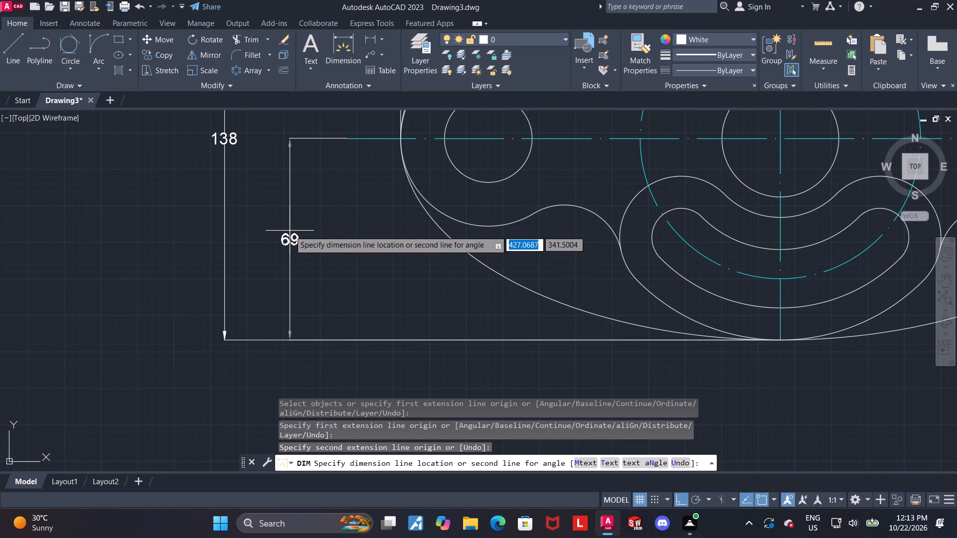
{"action": "left_click", "coordinate": [290, 231]}
{"action": "key", "text": "Escape"}
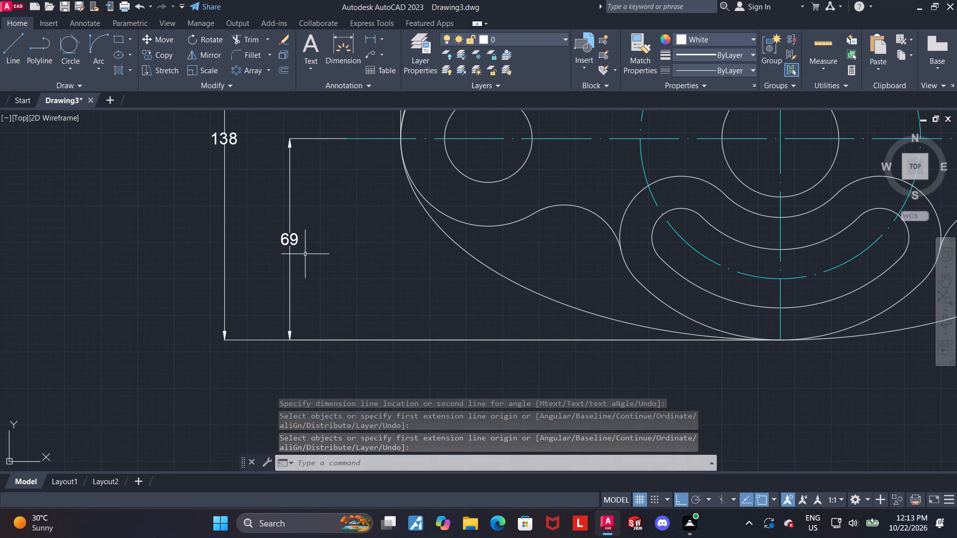
Dimension the vertical distance between the right end-arc centres of the upper and lower slots, placed right of the part.
{"action": "scroll", "coordinate": [305, 254], "scroll_direction": "up", "scroll_amount": 1}
{"action": "scroll", "coordinate": [409, 254], "scroll_direction": "up", "scroll_amount": 3}
{"action": "scroll", "coordinate": [604, 233], "scroll_direction": "down", "scroll_amount": 8}
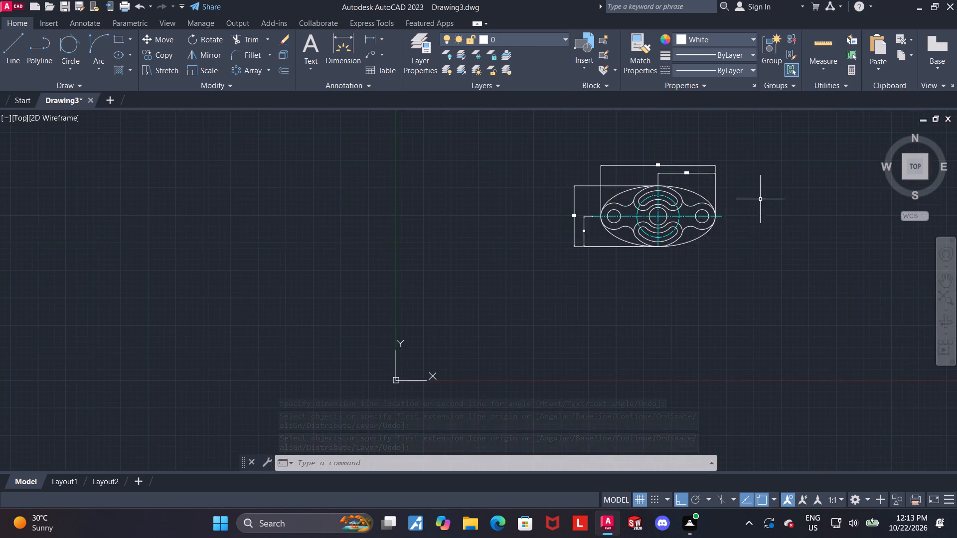
{"action": "scroll", "coordinate": [752, 183], "scroll_direction": "up", "scroll_amount": 2}
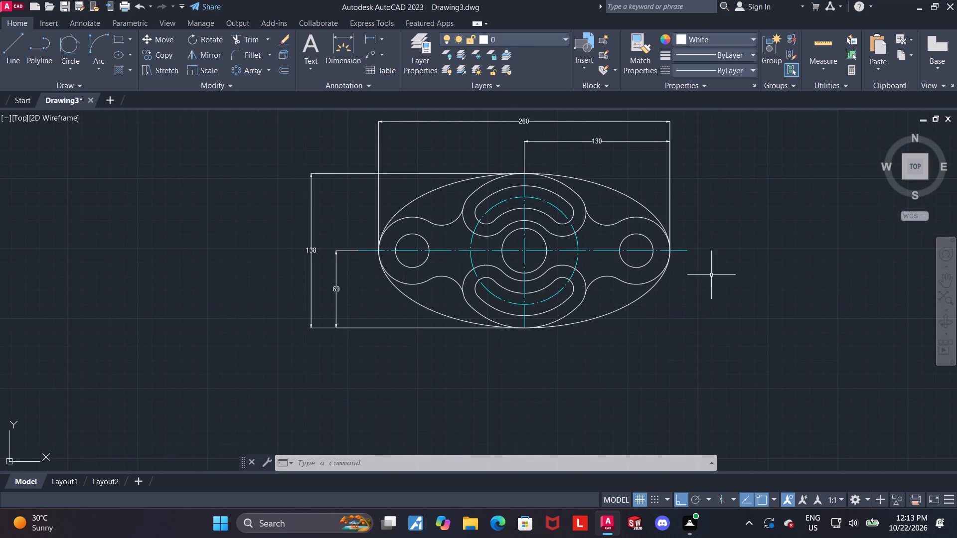
{"action": "scroll", "coordinate": [768, 273], "scroll_direction": "up", "scroll_amount": 1}
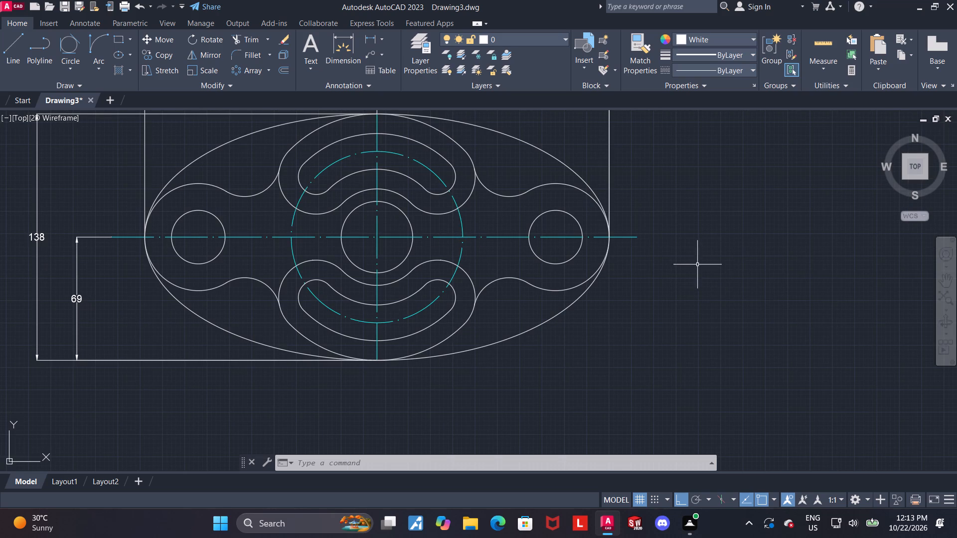
{"action": "left_click", "coordinate": [336, 42]}
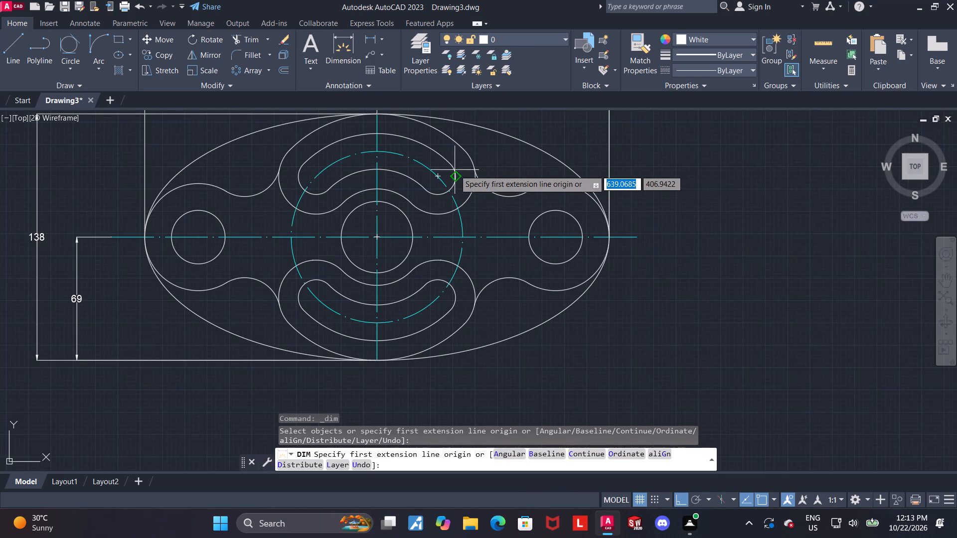
{"action": "left_click", "coordinate": [438, 175]}
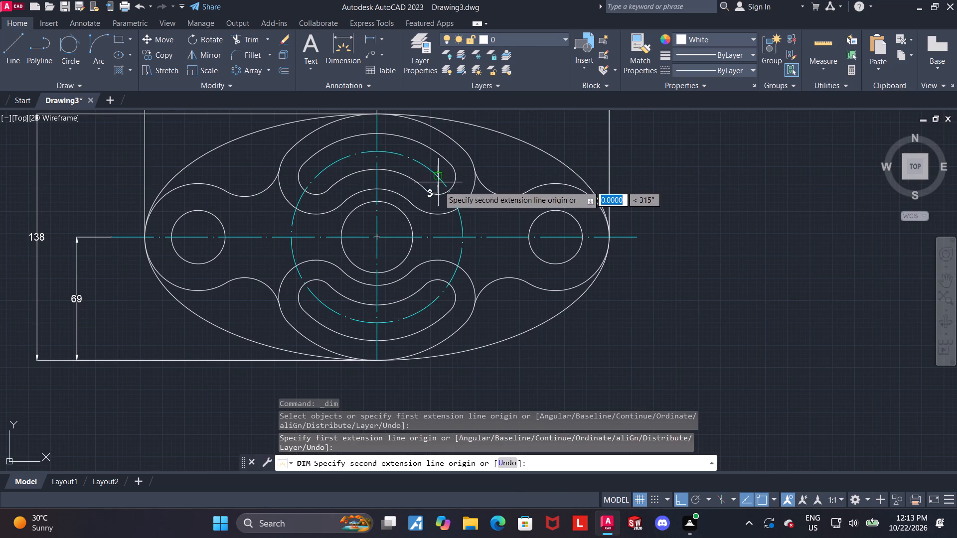
{"action": "left_click", "coordinate": [437, 299]}
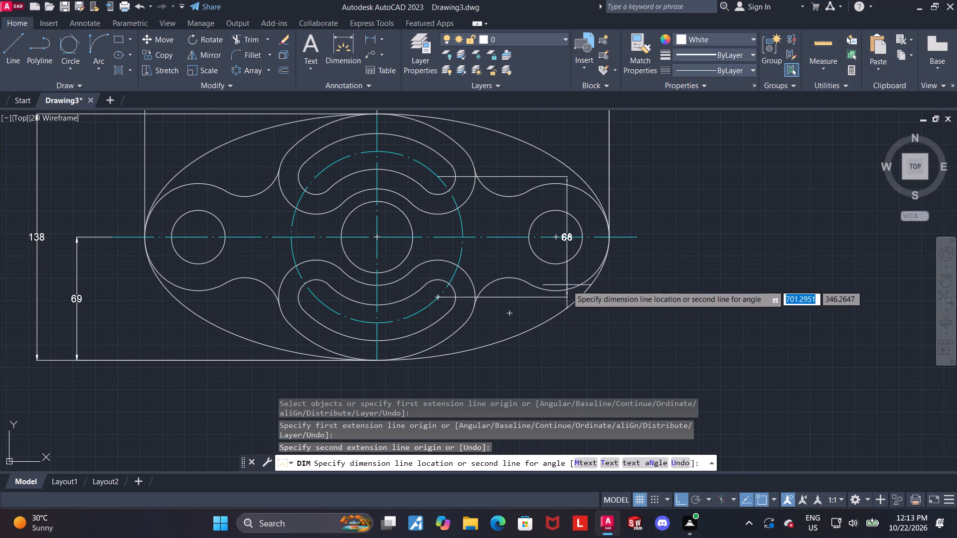
{"action": "left_click", "coordinate": [675, 281]}
{"action": "key", "text": "Escape"}
{"action": "key", "text": "Escape"}
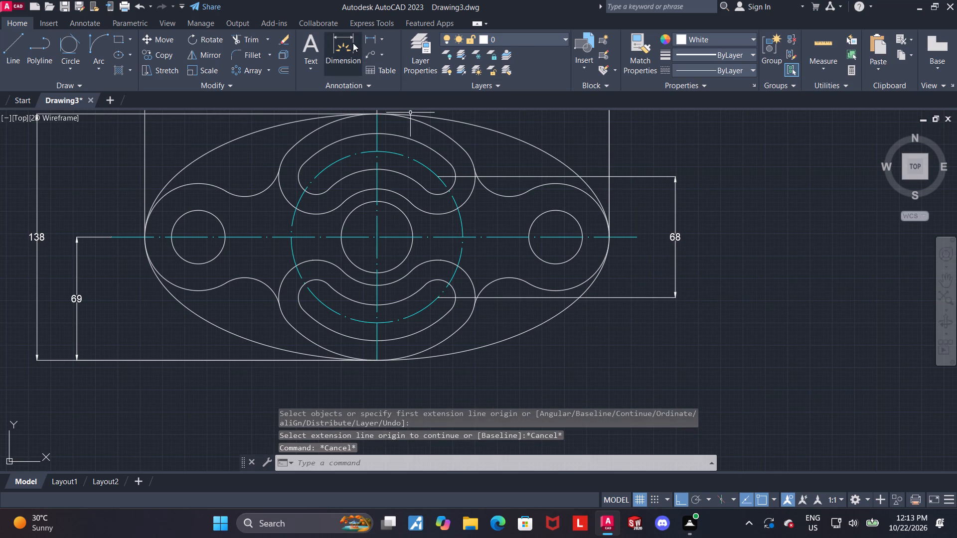
Dimension the vertical distance from the lower slot's right end-arc centre to the horizontal centre line, placed inside the slot-spacing dimension.
{"action": "left_click", "coordinate": [350, 42]}
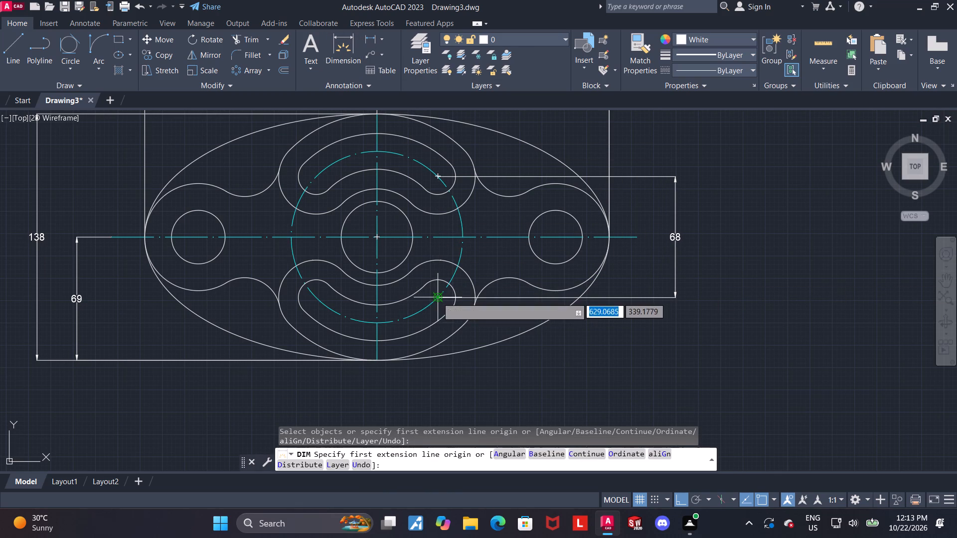
{"action": "left_click", "coordinate": [438, 299]}
{"action": "left_click", "coordinate": [636, 238]}
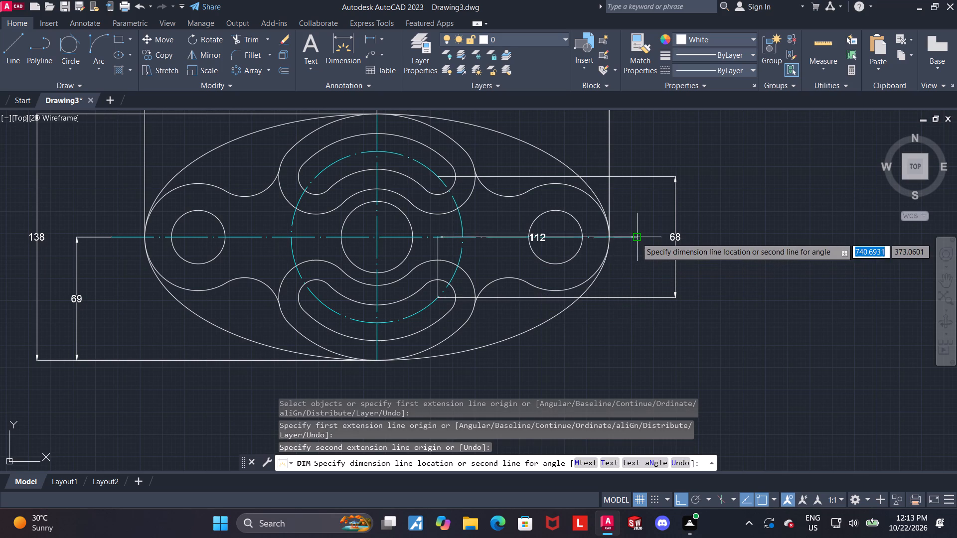
{"action": "left_click", "coordinate": [654, 259]}
{"action": "key", "text": "Escape"}
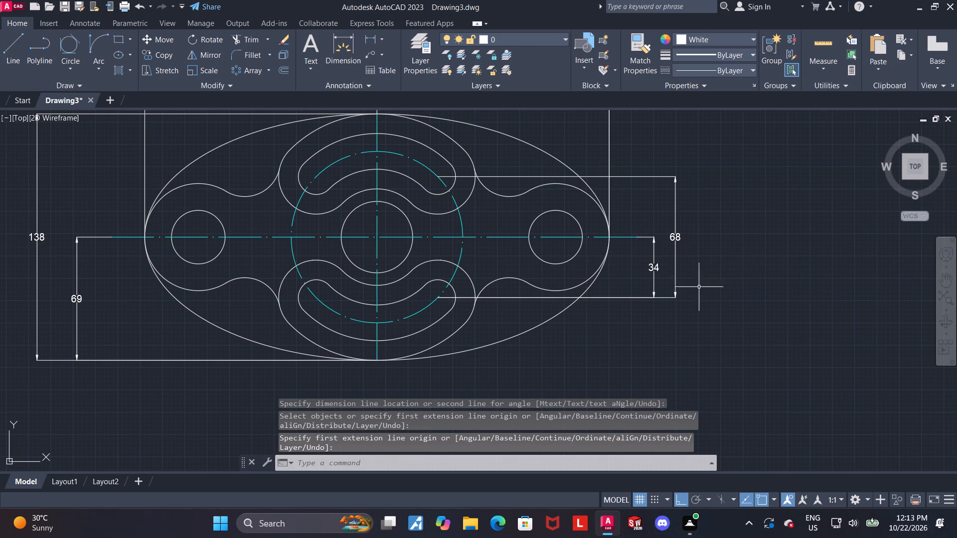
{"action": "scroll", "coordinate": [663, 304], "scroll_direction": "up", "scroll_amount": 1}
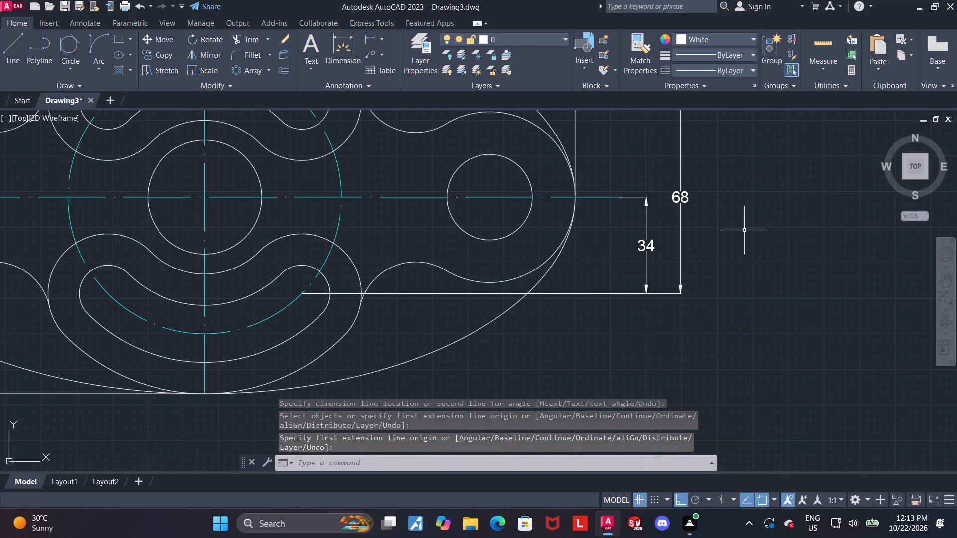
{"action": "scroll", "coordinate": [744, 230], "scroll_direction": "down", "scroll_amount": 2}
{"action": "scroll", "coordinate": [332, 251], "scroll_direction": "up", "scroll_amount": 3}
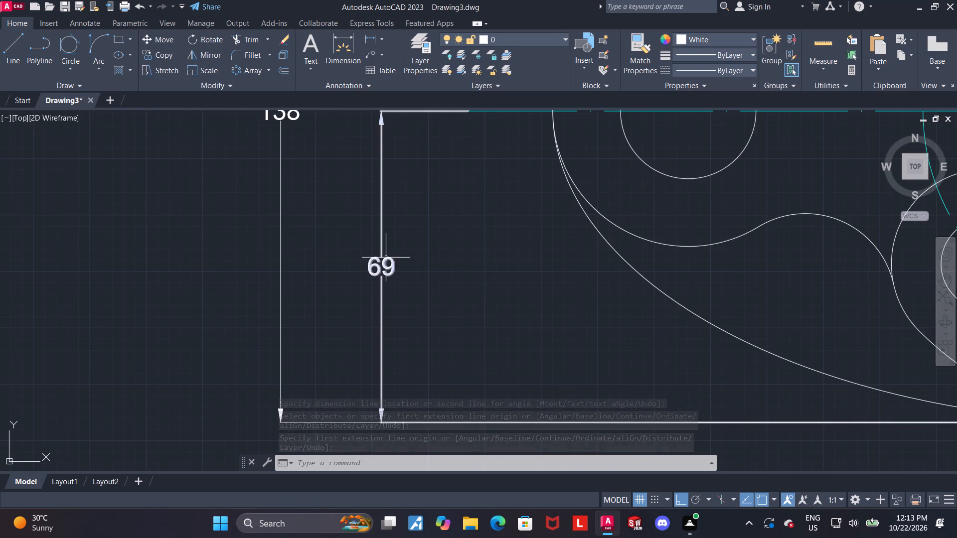
Dimension the horizontal distance from the lower slot's left end-arc centre to the ellipse's bottom point, placed below the part.
{"action": "scroll", "coordinate": [399, 267], "scroll_direction": "down", "scroll_amount": 1}
{"action": "scroll", "coordinate": [469, 270], "scroll_direction": "up", "scroll_amount": 1}
{"action": "scroll", "coordinate": [469, 272], "scroll_direction": "down", "scroll_amount": 3}
{"action": "scroll", "coordinate": [603, 321], "scroll_direction": "down", "scroll_amount": 1}
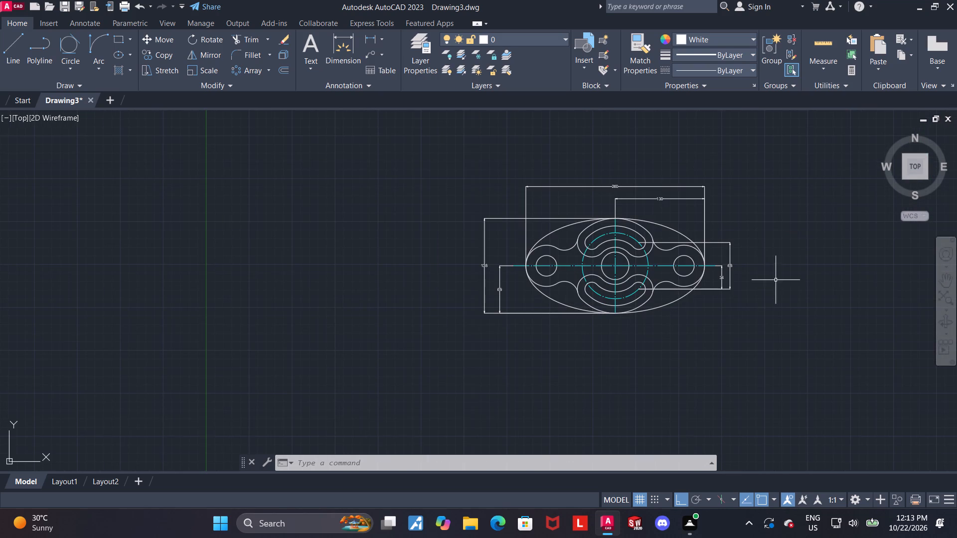
{"action": "scroll", "coordinate": [766, 260], "scroll_direction": "up", "scroll_amount": 1}
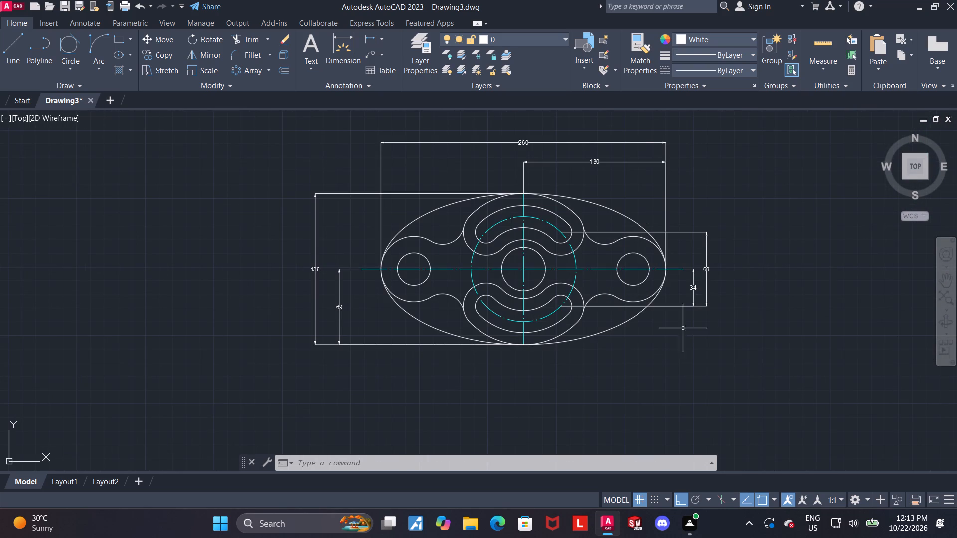
{"action": "scroll", "coordinate": [649, 369], "scroll_direction": "up", "scroll_amount": 1}
{"action": "left_click", "coordinate": [345, 46]}
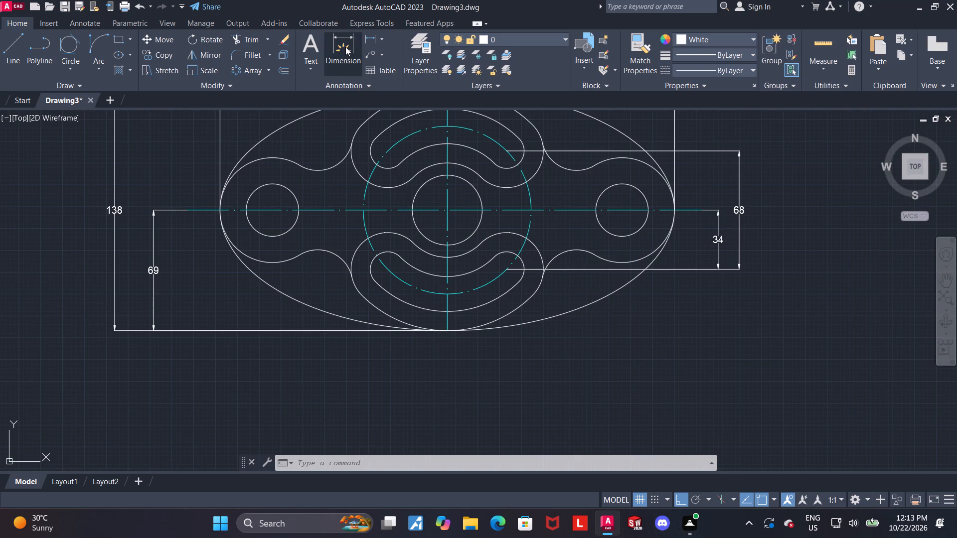
{"action": "scroll", "coordinate": [454, 351], "scroll_direction": "up", "scroll_amount": 1}
{"action": "scroll", "coordinate": [447, 331], "scroll_direction": "down", "scroll_amount": 2}
{"action": "scroll", "coordinate": [454, 366], "scroll_direction": "up", "scroll_amount": 3}
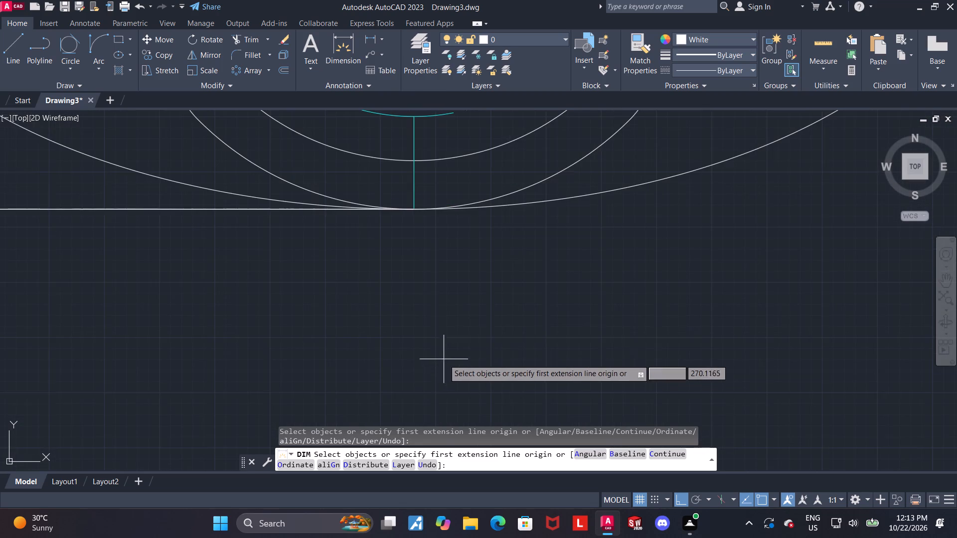
{"action": "scroll", "coordinate": [419, 314], "scroll_direction": "down", "scroll_amount": 2}
{"action": "scroll", "coordinate": [428, 294], "scroll_direction": "up", "scroll_amount": 1}
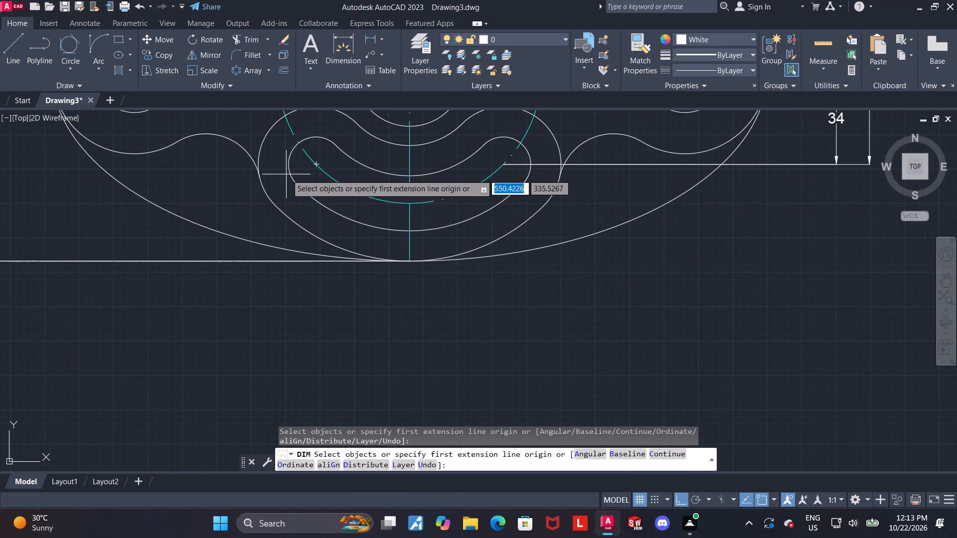
{"action": "left_click", "coordinate": [315, 163]}
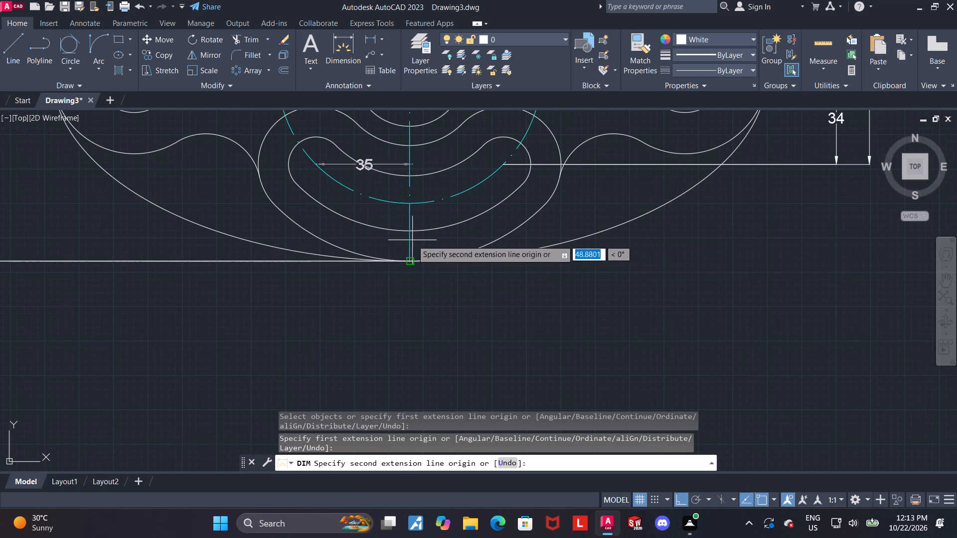
{"action": "left_click", "coordinate": [407, 259]}
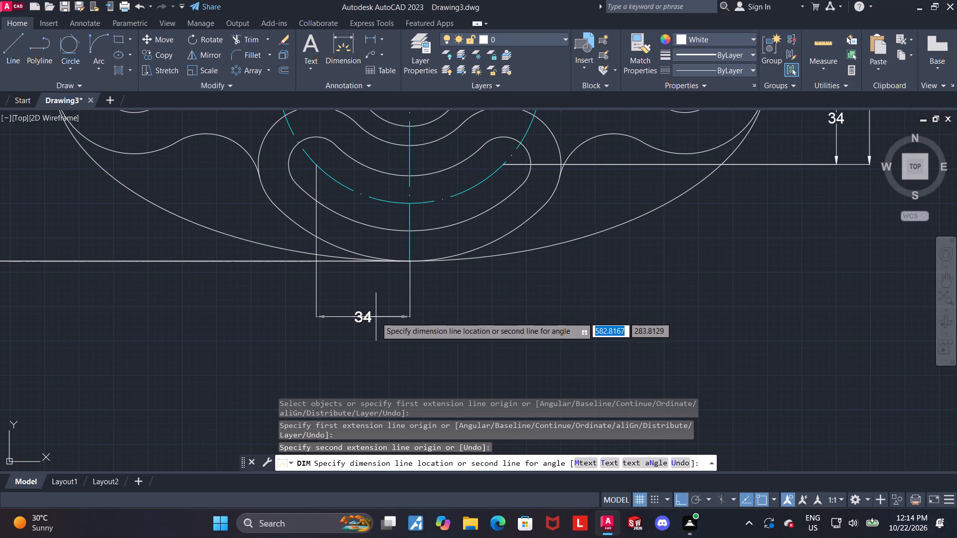
{"action": "left_click", "coordinate": [375, 302]}
{"action": "key", "text": "Escape"}
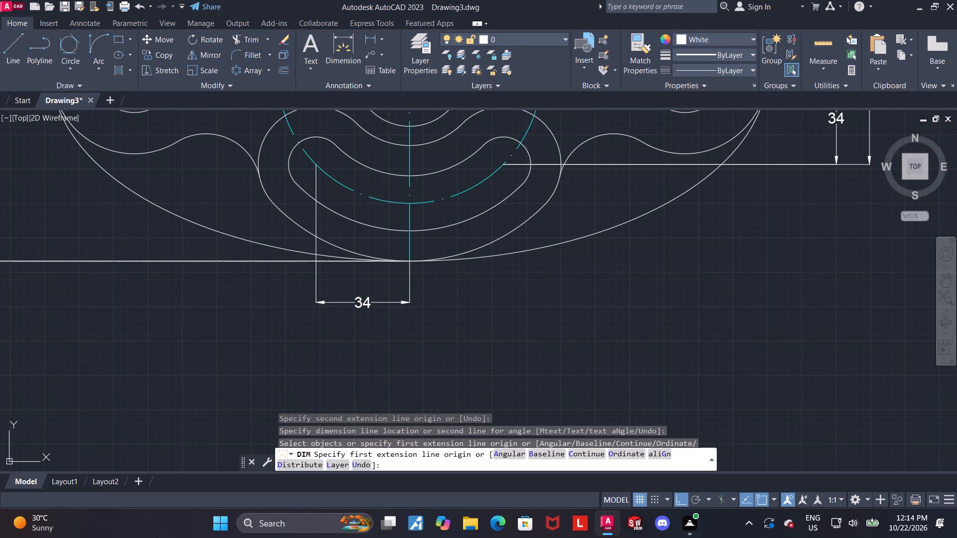
Dimension the horizontal distance between the lower slot's left and right end-arc centres, placed below the half-spacing dimension.
{"action": "left_click", "coordinate": [346, 47]}
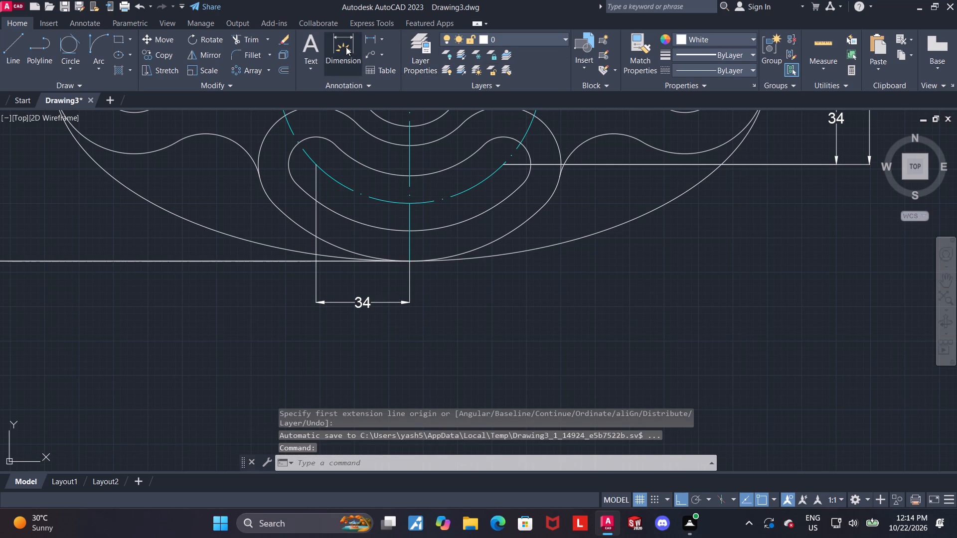
{"action": "left_click", "coordinate": [316, 165]}
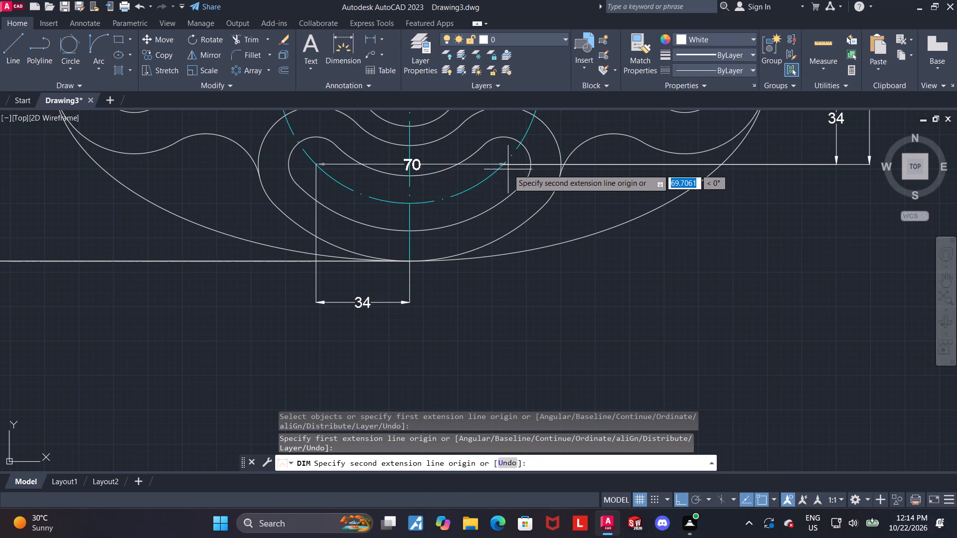
{"action": "left_click", "coordinate": [504, 165]}
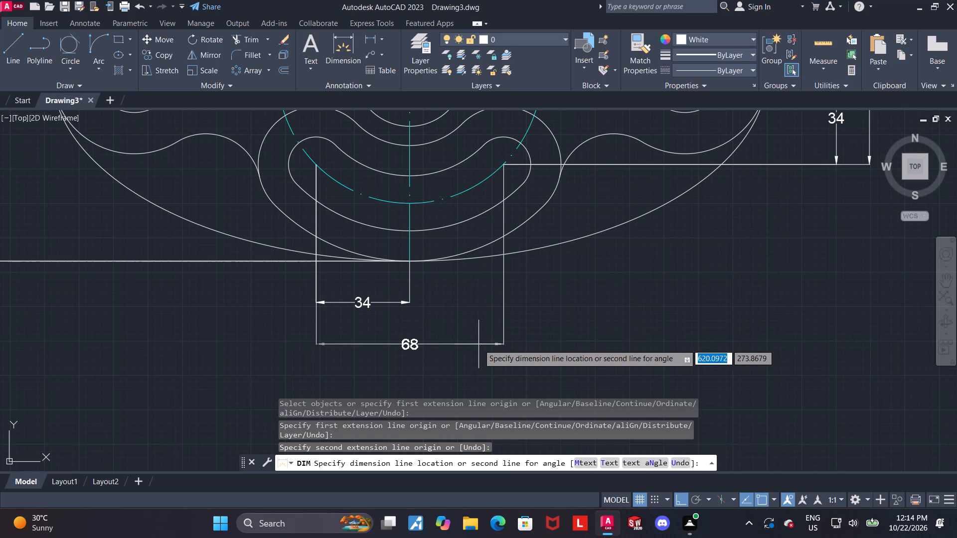
{"action": "left_click", "coordinate": [478, 344]}
{"action": "key", "text": "Escape"}
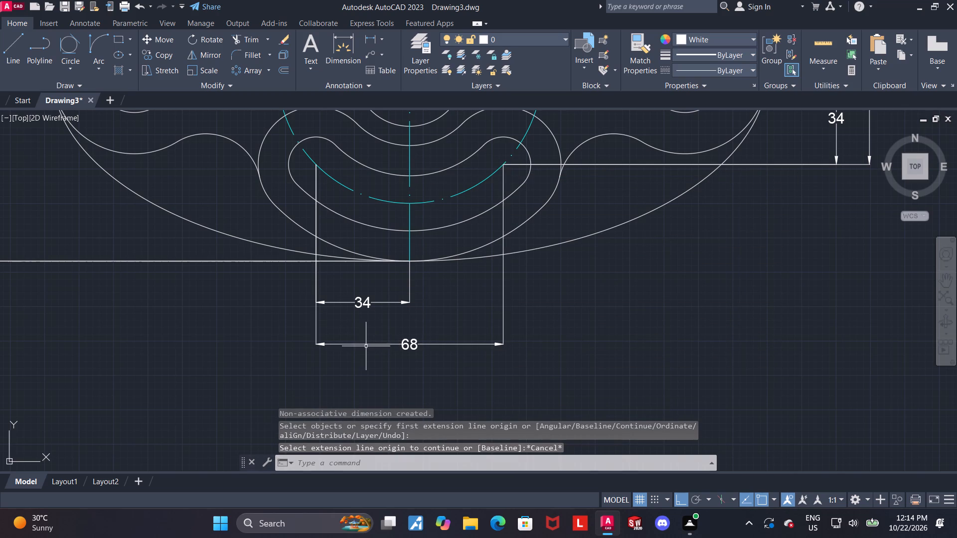
Move the lower slot's half-spacing dimension slightly down and its full-spacing dimension further below the part.
{"action": "left_click", "coordinate": [361, 304]}
{"action": "left_click", "coordinate": [361, 303]}
{"action": "left_click", "coordinate": [365, 317]}
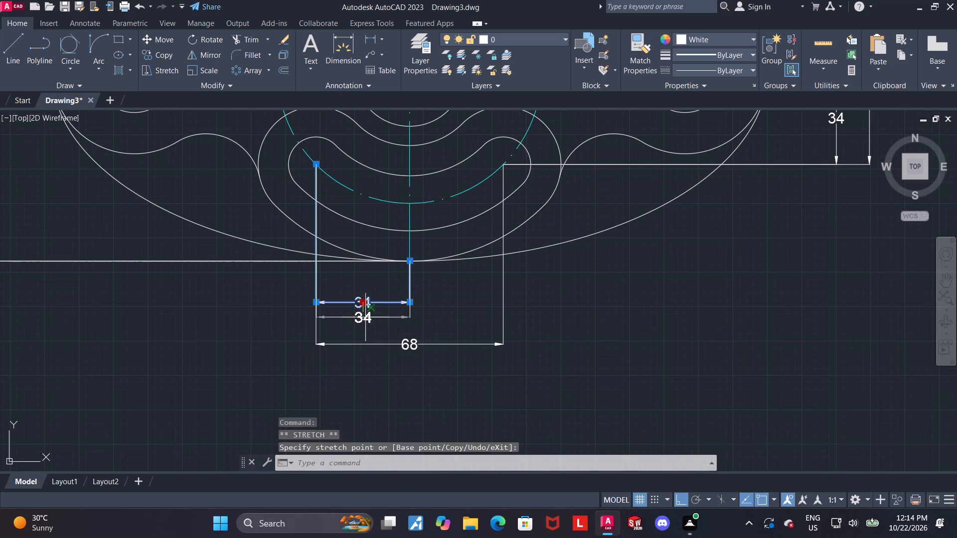
{"action": "key", "text": "Escape"}
{"action": "left_click", "coordinate": [413, 342]}
{"action": "left_click", "coordinate": [411, 345]}
{"action": "left_click", "coordinate": [410, 378]}
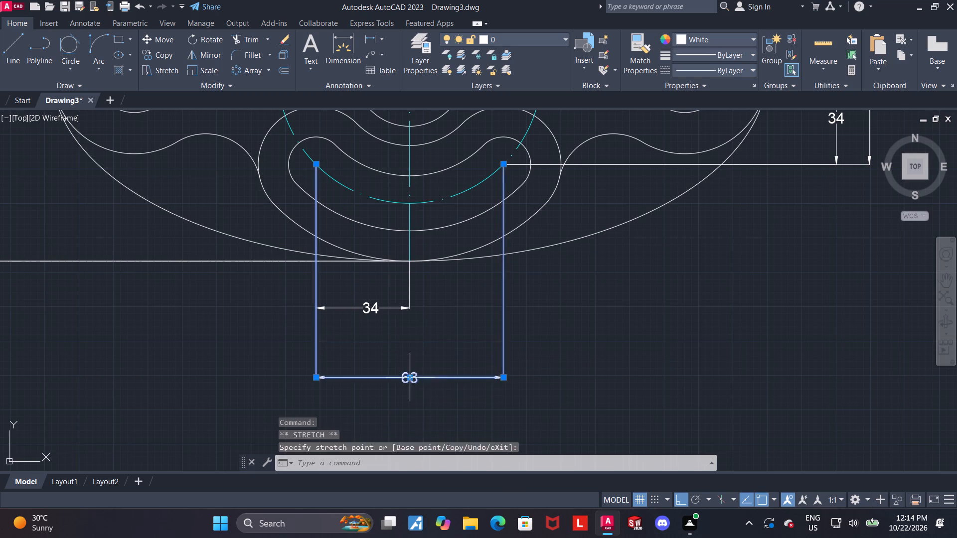
{"action": "key", "text": "Escape"}
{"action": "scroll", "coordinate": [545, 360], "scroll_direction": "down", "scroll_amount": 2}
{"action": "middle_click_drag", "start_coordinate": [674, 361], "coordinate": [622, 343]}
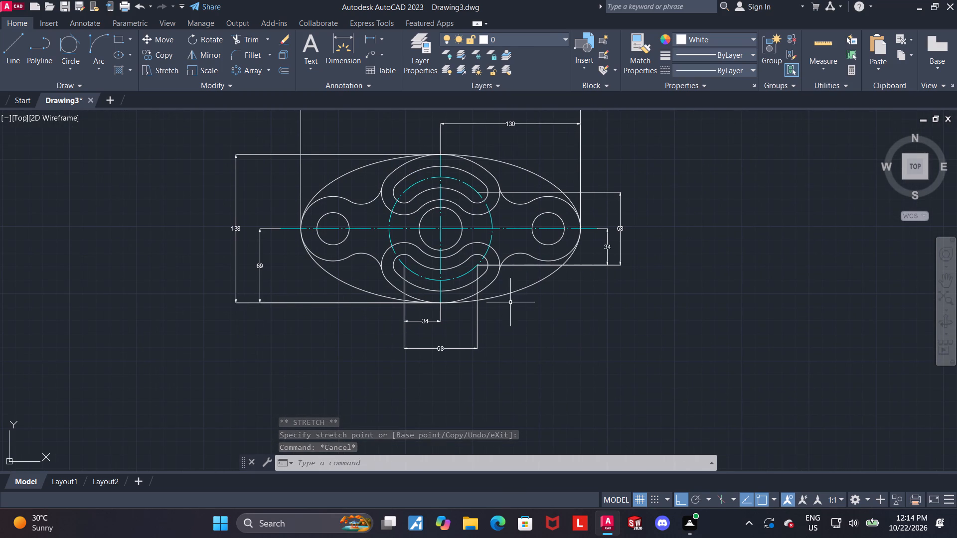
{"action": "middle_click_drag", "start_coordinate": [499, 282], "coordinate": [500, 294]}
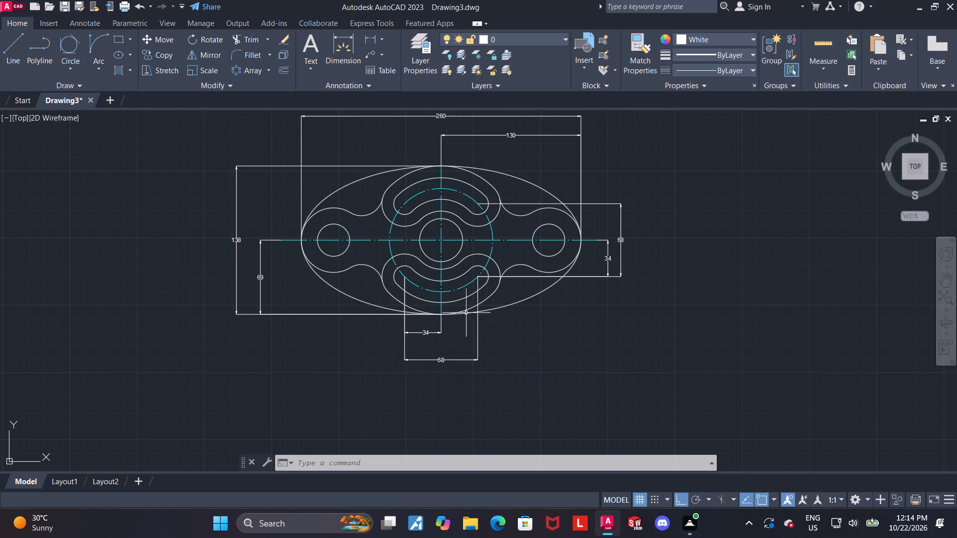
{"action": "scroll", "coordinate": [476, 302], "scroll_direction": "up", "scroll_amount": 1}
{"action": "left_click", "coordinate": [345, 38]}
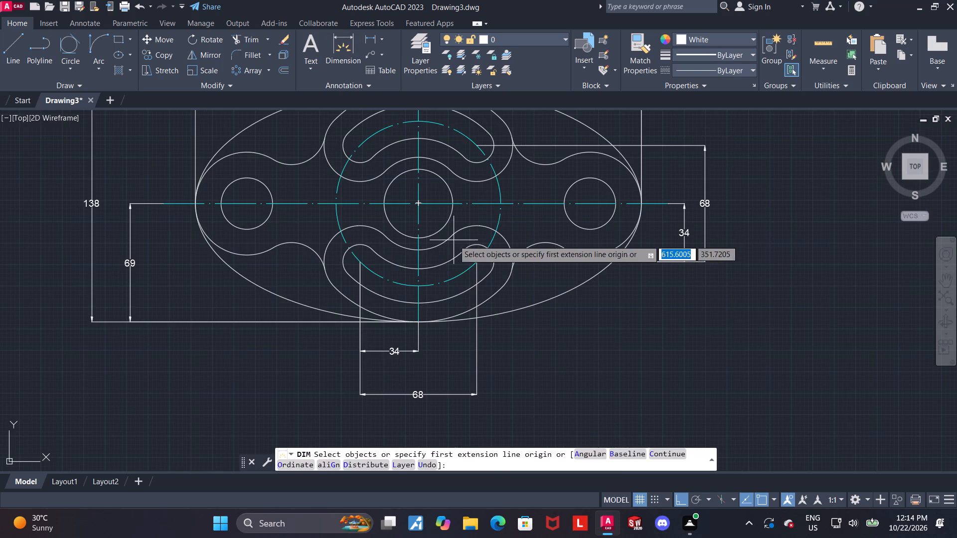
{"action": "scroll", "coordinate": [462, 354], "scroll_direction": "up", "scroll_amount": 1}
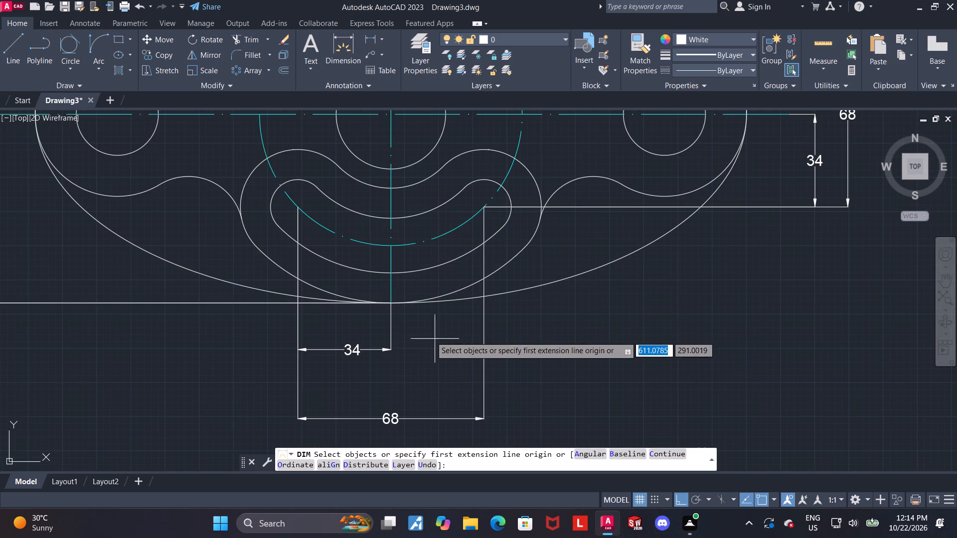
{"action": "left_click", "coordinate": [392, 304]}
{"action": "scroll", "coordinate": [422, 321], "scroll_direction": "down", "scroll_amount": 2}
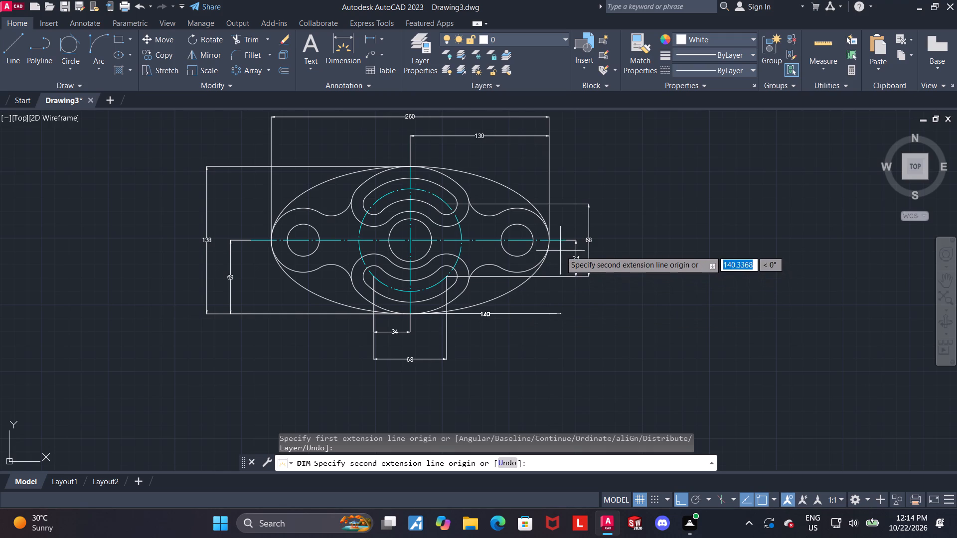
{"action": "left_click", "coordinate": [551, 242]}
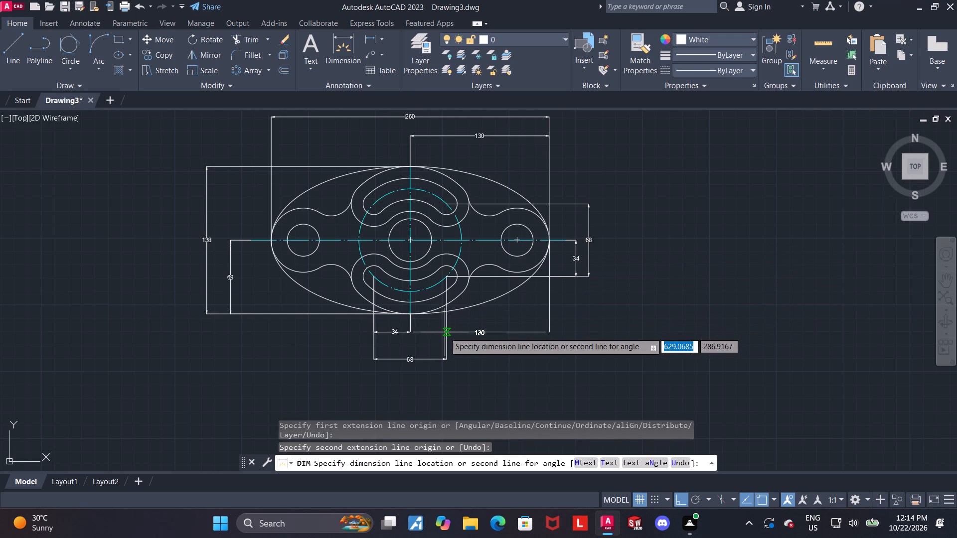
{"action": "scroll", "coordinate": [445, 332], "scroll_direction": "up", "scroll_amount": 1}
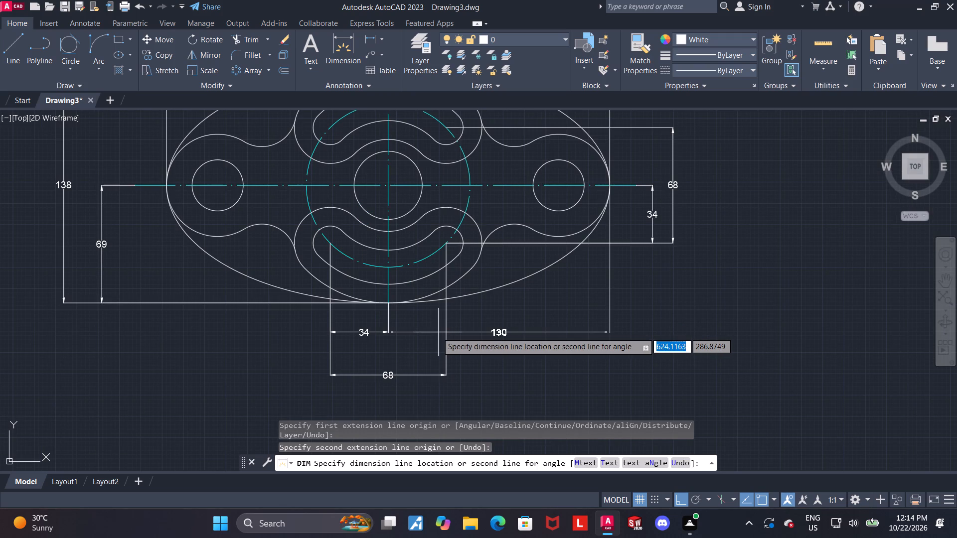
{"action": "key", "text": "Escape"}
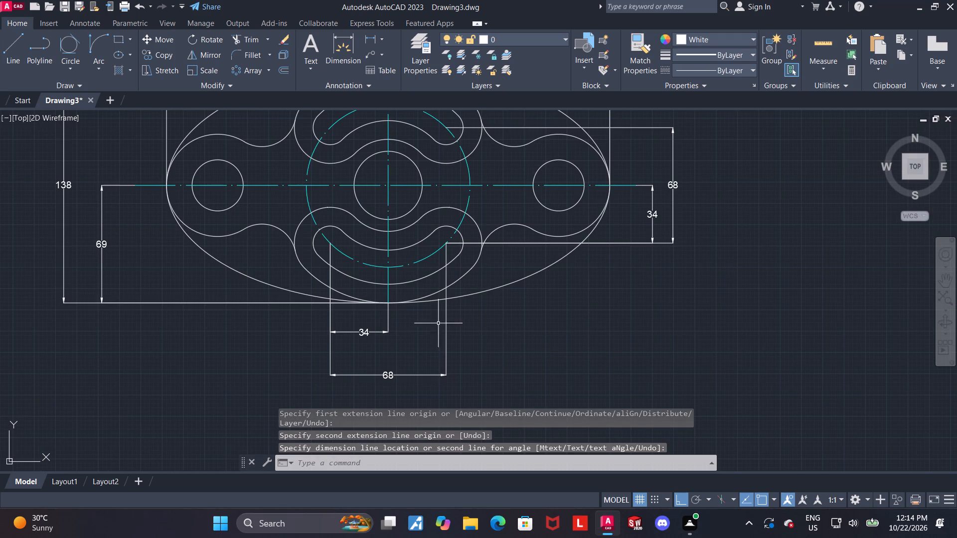
Dimension the horizontal distance from the ellipse's bottom point to the right hole's centre, in line with the slot's half-spacing dimension.
{"action": "left_click", "coordinate": [333, 43]}
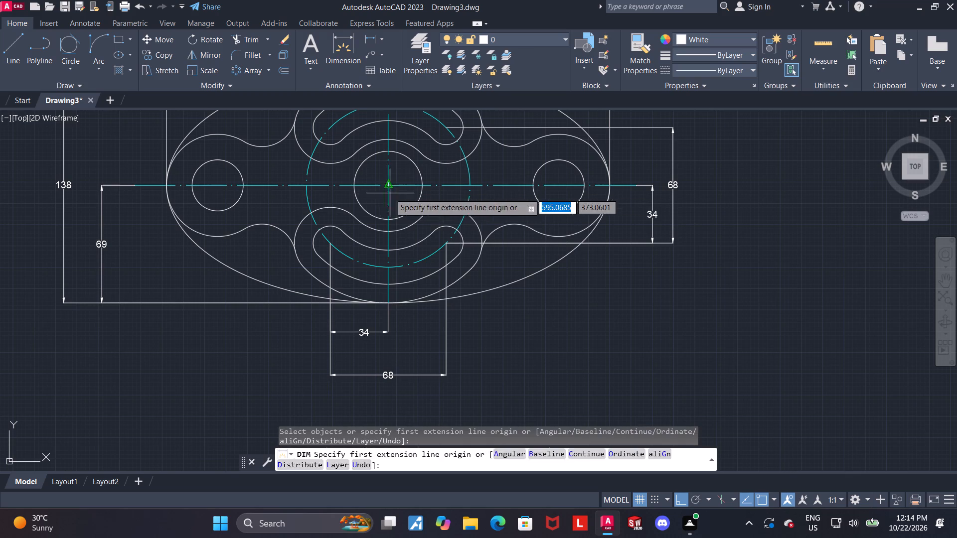
{"action": "left_click", "coordinate": [389, 303]}
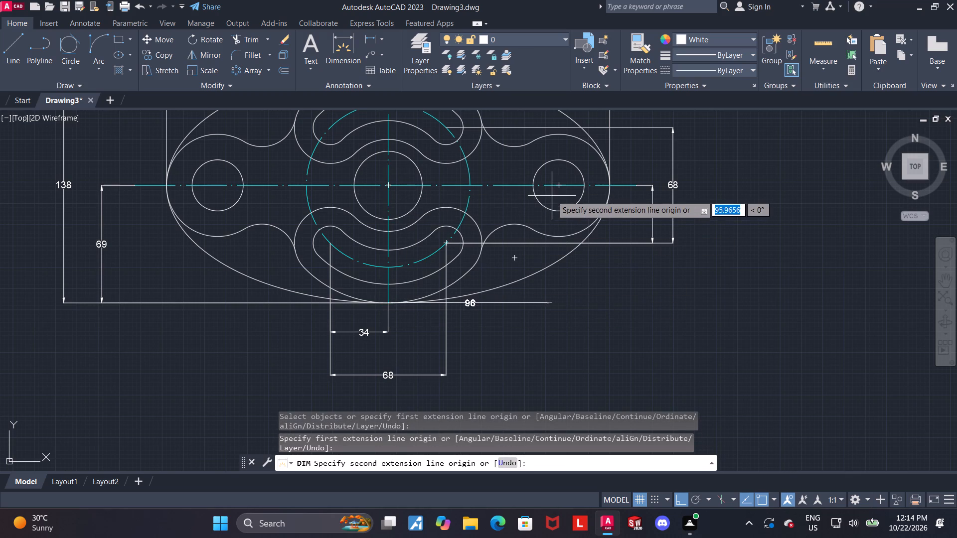
{"action": "left_click", "coordinate": [557, 187]}
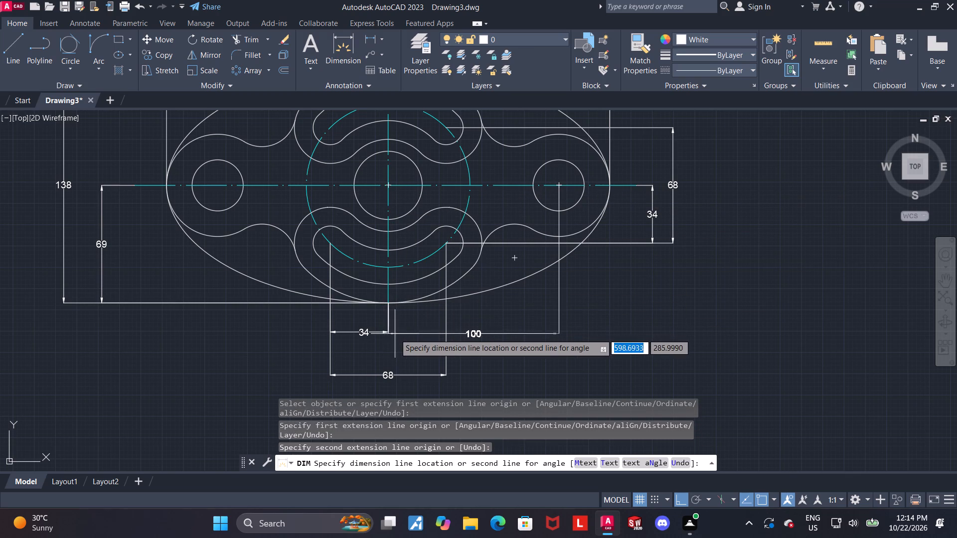
{"action": "left_click", "coordinate": [389, 332]}
{"action": "key", "text": "Escape"}
{"action": "key", "text": "Escape"}
Dimension the horizontal distance between the left and right hole centres, placed beneath the other dimensions below the part.
{"action": "scroll", "coordinate": [525, 349], "scroll_direction": "down", "scroll_amount": 1}
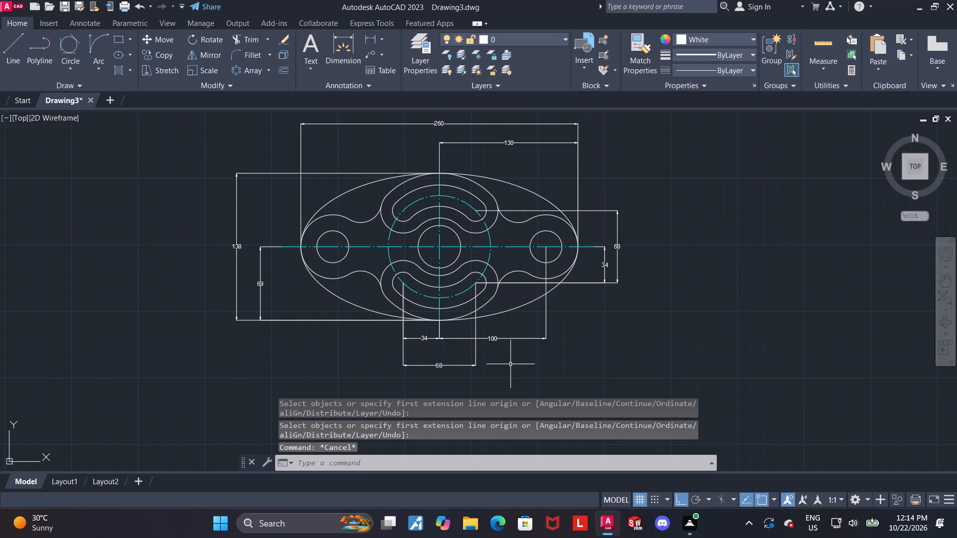
{"action": "middle_click_drag", "start_coordinate": [510, 364], "coordinate": [508, 344]}
{"action": "left_click", "coordinate": [337, 47]}
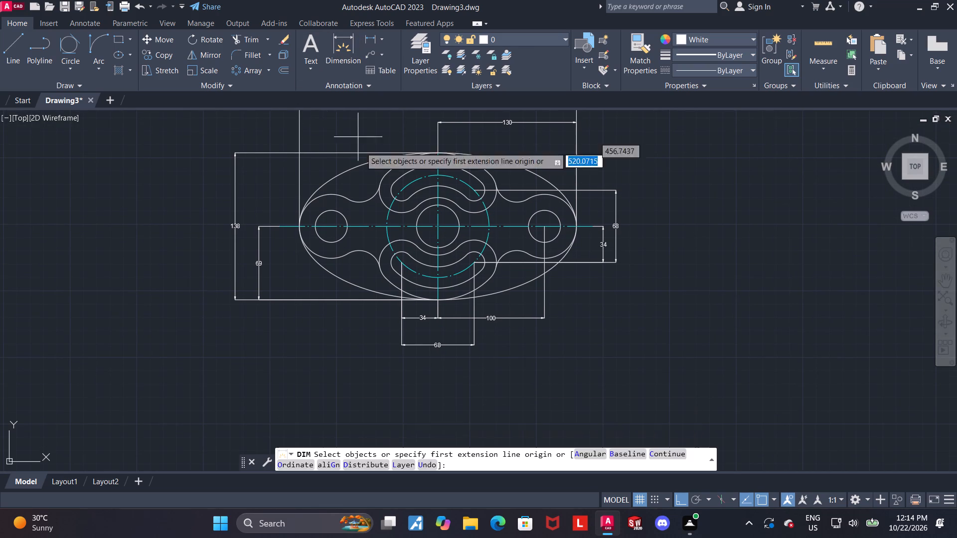
{"action": "left_click", "coordinate": [331, 226]}
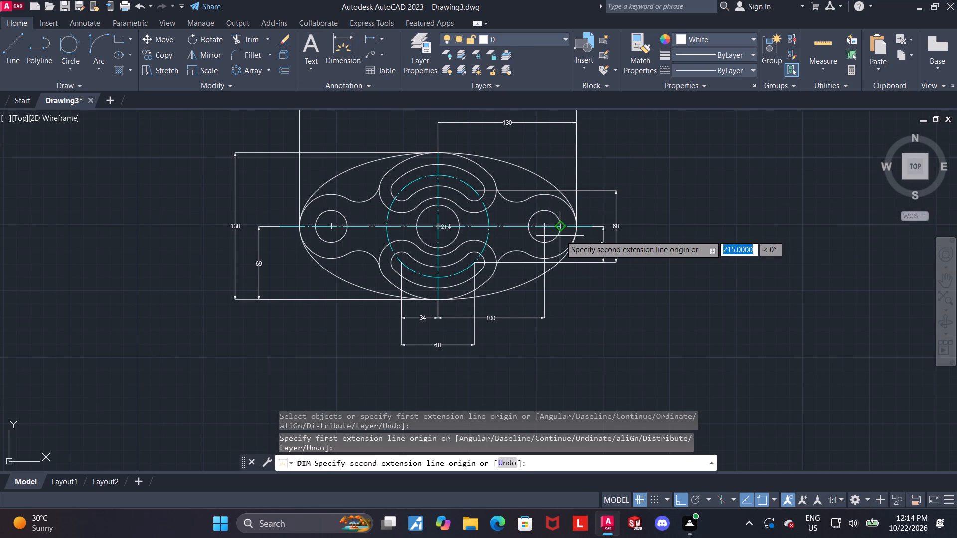
{"action": "left_click", "coordinate": [545, 226]}
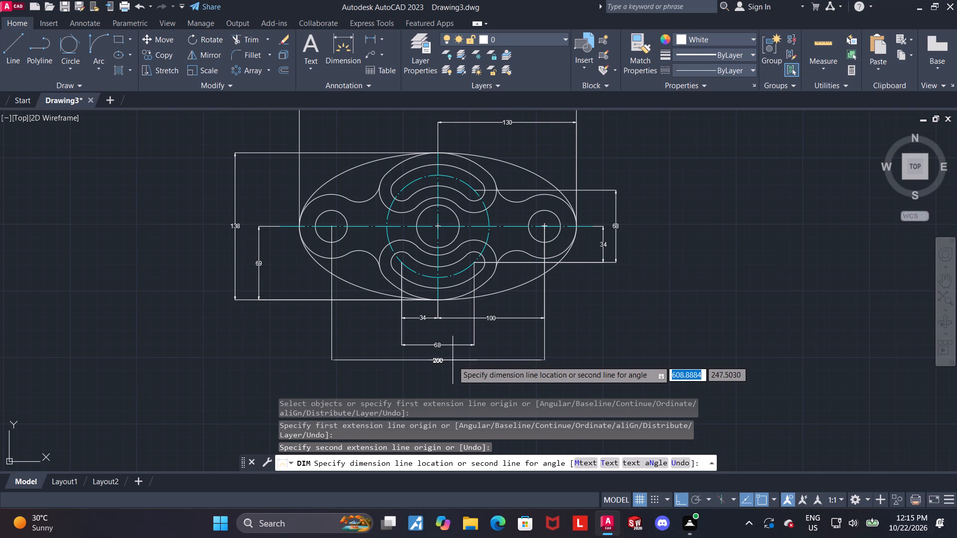
{"action": "left_click", "coordinate": [453, 361]}
{"action": "key", "text": "Escape"}
Review the linear dimensions placed around and below the part.
{"action": "scroll", "coordinate": [562, 332], "scroll_direction": "up", "scroll_amount": 1}
{"action": "middle_click_drag", "start_coordinate": [568, 326], "coordinate": [578, 332]}
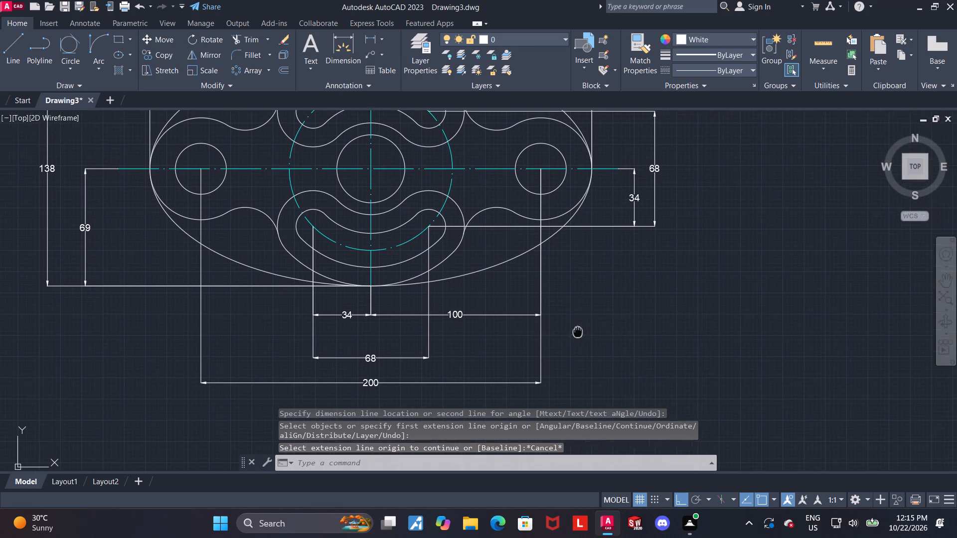
{"action": "middle_click_drag", "start_coordinate": [578, 332], "coordinate": [584, 334]}
{"action": "middle_click_drag", "start_coordinate": [522, 338], "coordinate": [552, 348]}
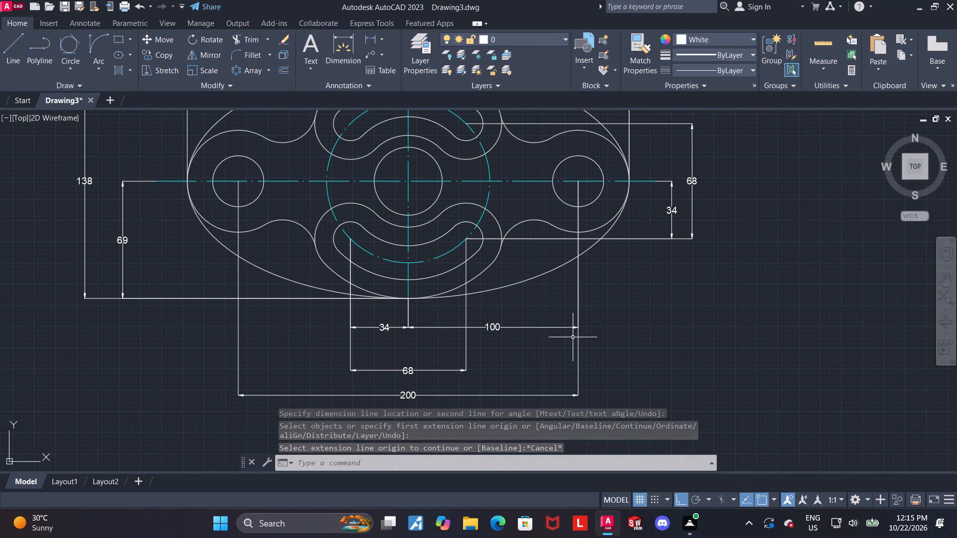
{"action": "scroll", "coordinate": [606, 339], "scroll_direction": "up", "scroll_amount": 1}
{"action": "scroll", "coordinate": [606, 339], "scroll_direction": "down", "scroll_amount": 2}
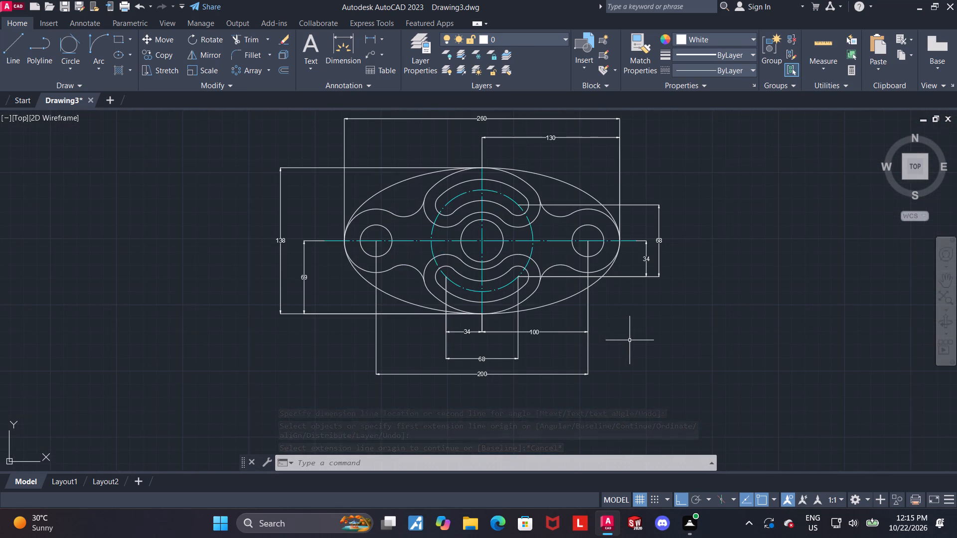
{"action": "scroll", "coordinate": [630, 340], "scroll_direction": "down", "scroll_amount": 1}
{"action": "middle_click_drag", "start_coordinate": [668, 338], "coordinate": [645, 348]}
{"action": "scroll", "coordinate": [572, 343], "scroll_direction": "up", "scroll_amount": 1}
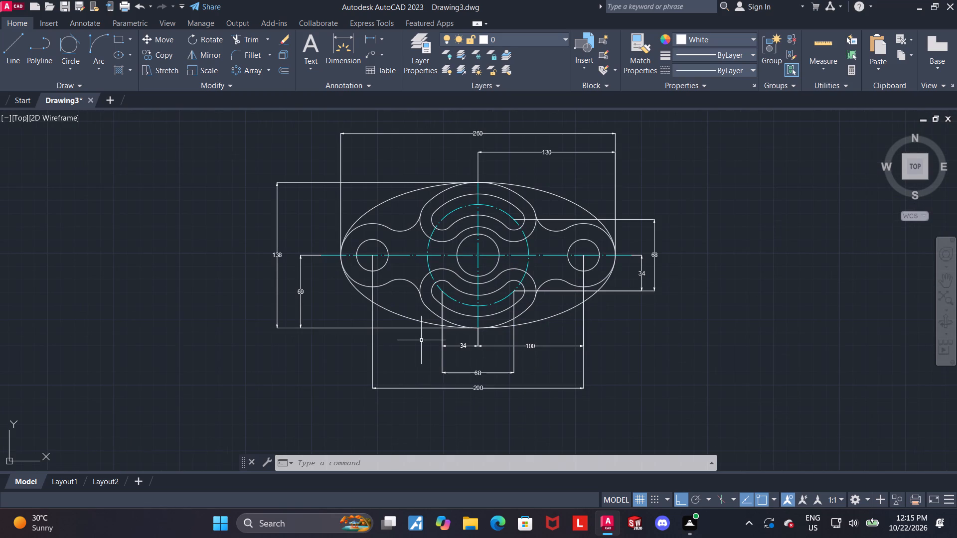
Dimension the radius of the left boss's outer arc, placing the label outside the ellipse at its lower left.
{"action": "scroll", "coordinate": [372, 329], "scroll_direction": "up", "scroll_amount": 2}
{"action": "left_click", "coordinate": [340, 43]}
{"action": "scroll", "coordinate": [277, 207], "scroll_direction": "up", "scroll_amount": 1}
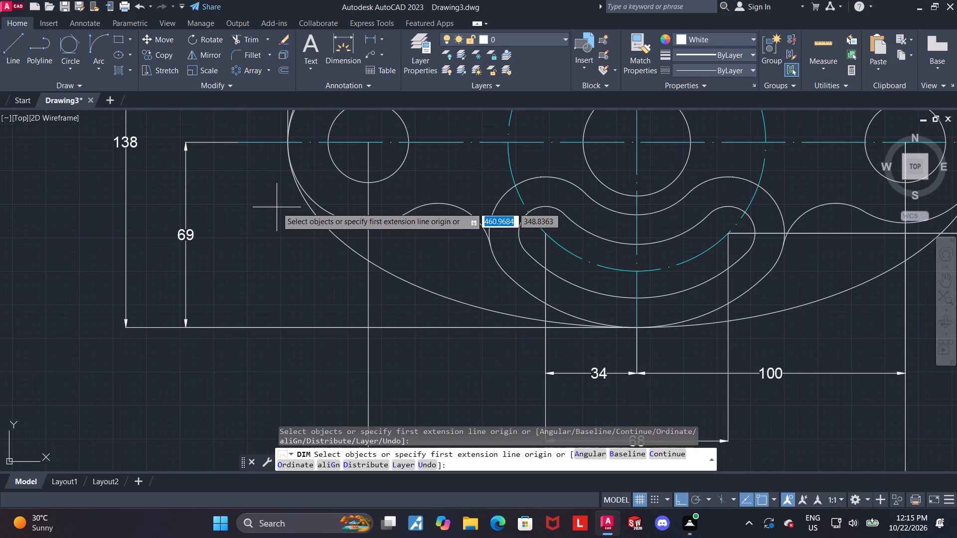
{"action": "left_click", "coordinate": [371, 223]}
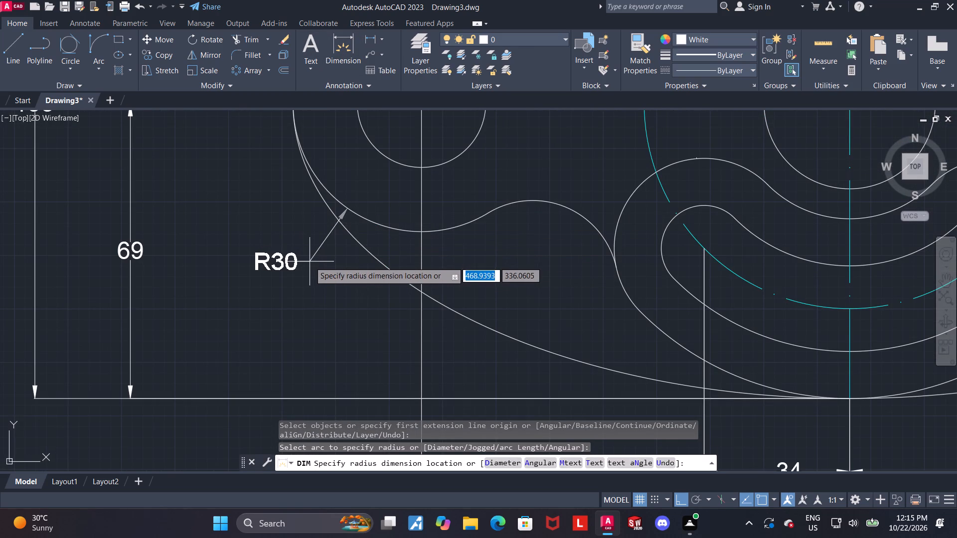
{"action": "left_click", "coordinate": [276, 269]}
{"action": "key", "text": "Escape"}
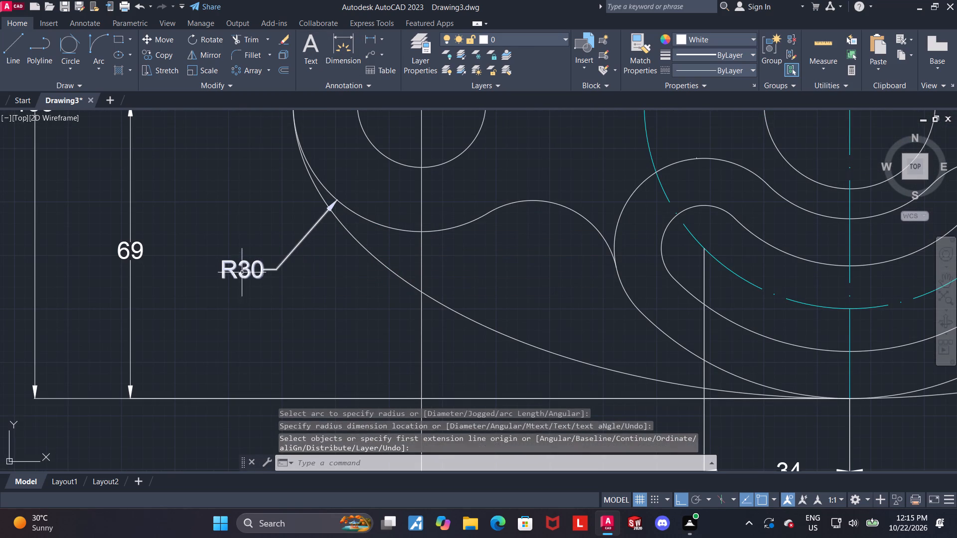
Append " - 2X" to the text of the left boss's radius dimension.
{"action": "double_click", "coordinate": [244, 270]}
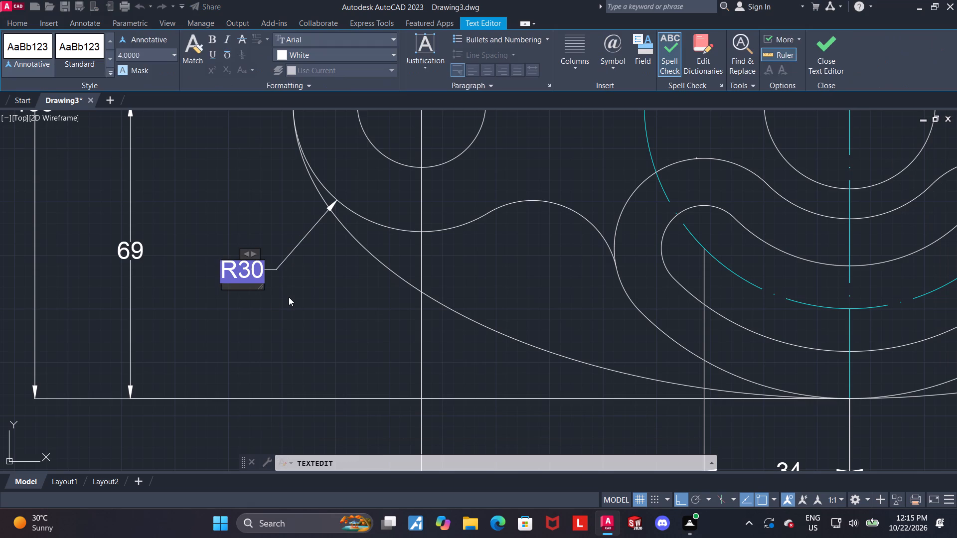
{"action": "key", "text": "Right"}
{"action": "key", "text": "Right"}
{"action": "key", "text": "space"}
{"action": "type", "text": "- 2"}
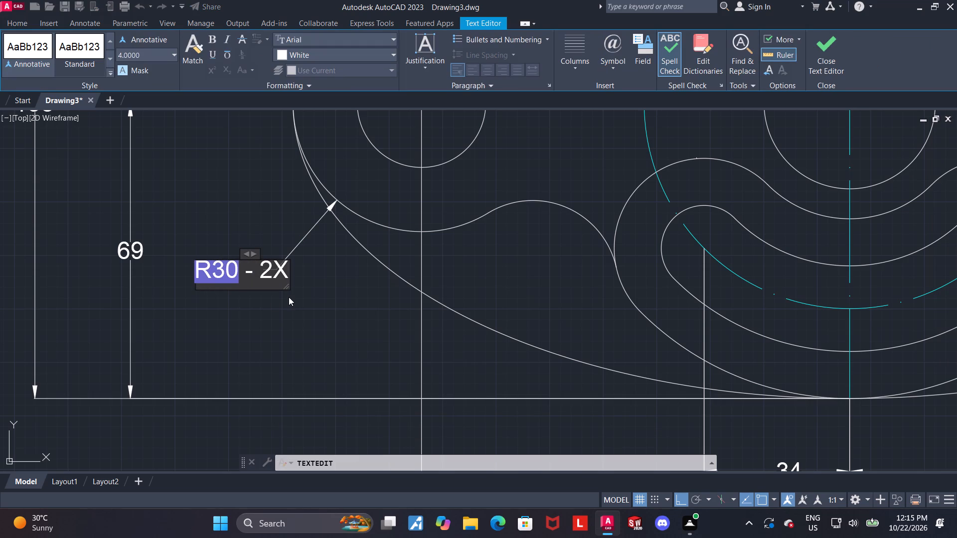
{"action": "left_click", "coordinate": [818, 50]}
Dimension the radius of the blend arc joining the left boss to the lower slot's boss, with the label beneath the arc.
{"action": "scroll", "coordinate": [370, 269], "scroll_direction": "down", "scroll_amount": 3}
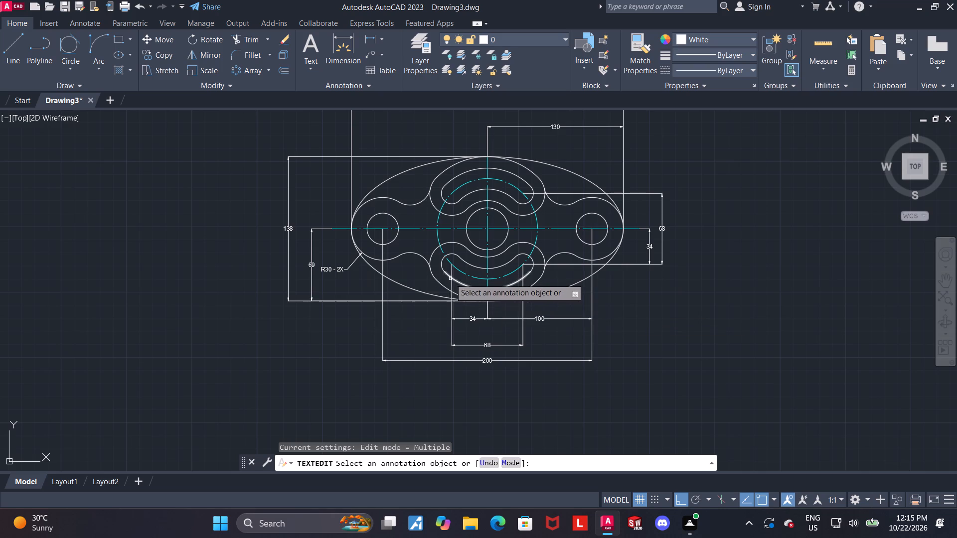
{"action": "scroll", "coordinate": [388, 291], "scroll_direction": "up", "scroll_amount": 1}
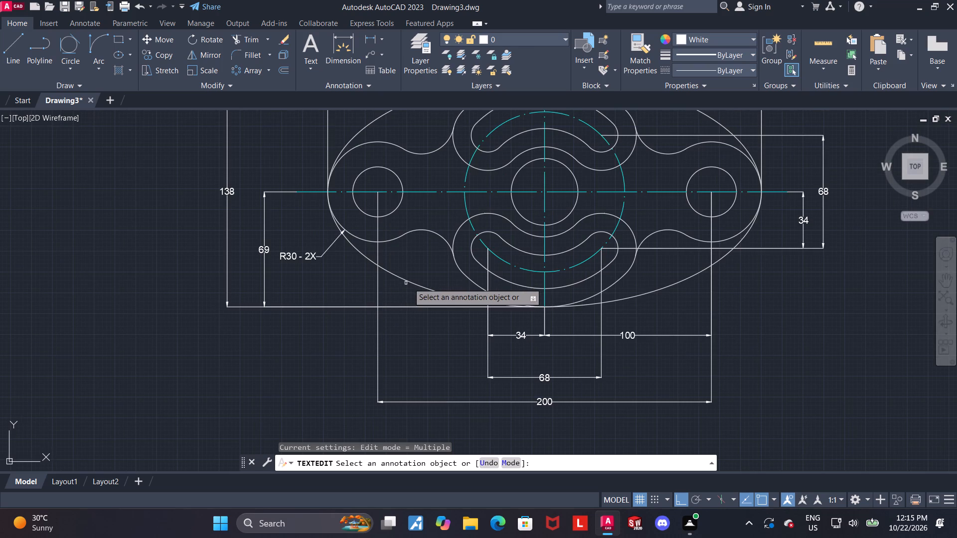
{"action": "scroll", "coordinate": [421, 228], "scroll_direction": "up", "scroll_amount": 2}
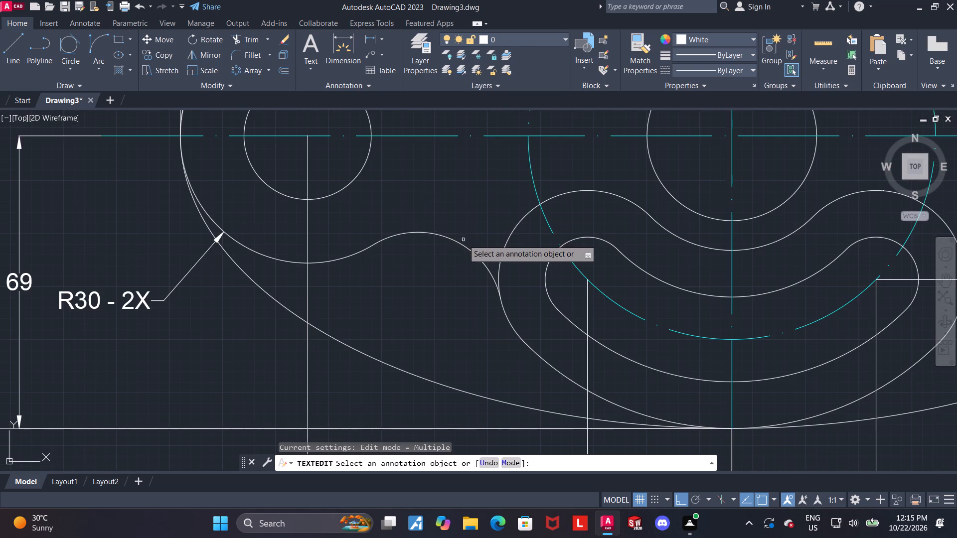
{"action": "scroll", "coordinate": [463, 240], "scroll_direction": "up", "scroll_amount": 1}
{"action": "left_click", "coordinate": [340, 46]}
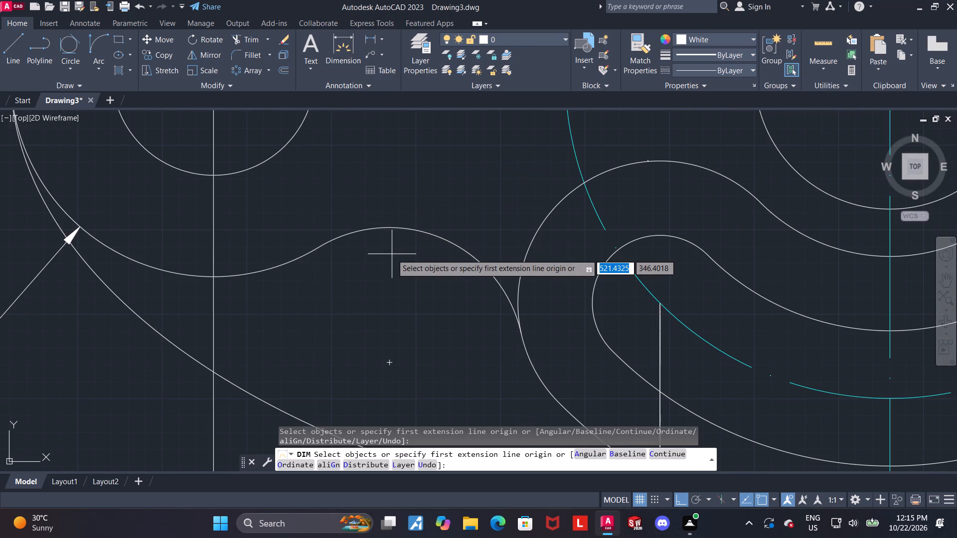
{"action": "scroll", "coordinate": [392, 254], "scroll_direction": "up", "scroll_amount": 1}
{"action": "left_click", "coordinate": [482, 237]}
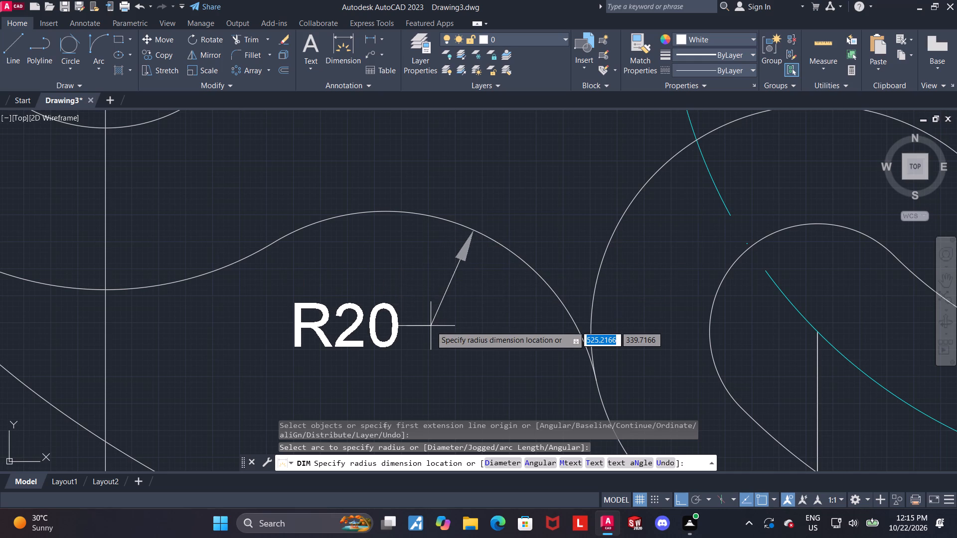
{"action": "left_click", "coordinate": [435, 325]}
{"action": "key", "text": "Escape"}
Dimension the radius of the left end arc of the outline around the lower slot, placing the label above the R20 dimension.
{"action": "scroll", "coordinate": [435, 325], "scroll_direction": "down", "scroll_amount": 2}
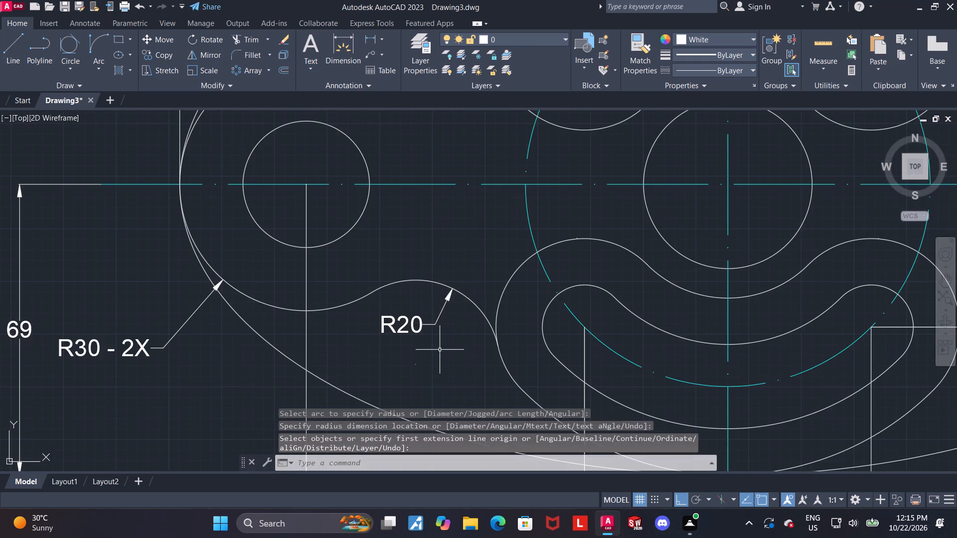
{"action": "middle_click_drag", "start_coordinate": [438, 350], "coordinate": [402, 285]}
{"action": "scroll", "coordinate": [400, 288], "scroll_direction": "down", "scroll_amount": 1}
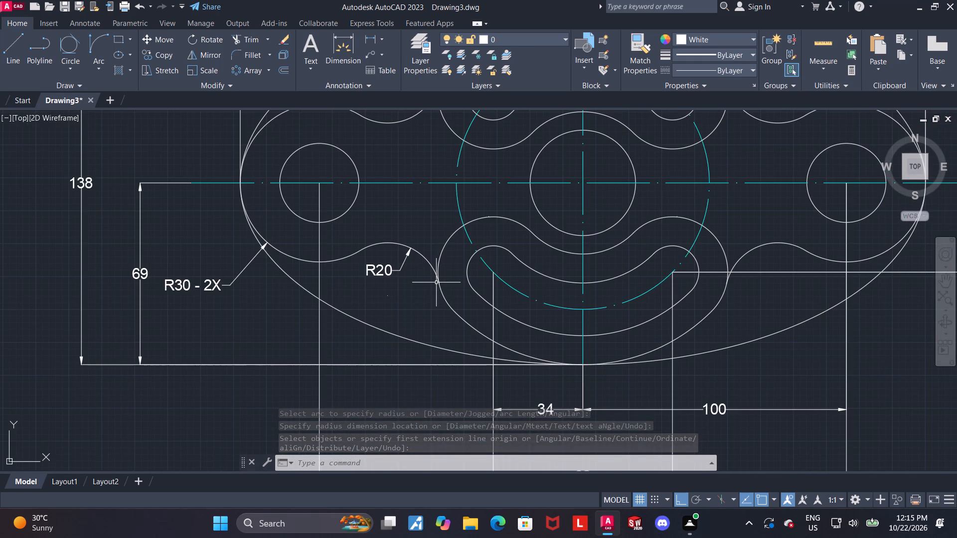
{"action": "scroll", "coordinate": [423, 282], "scroll_direction": "up", "scroll_amount": 1}
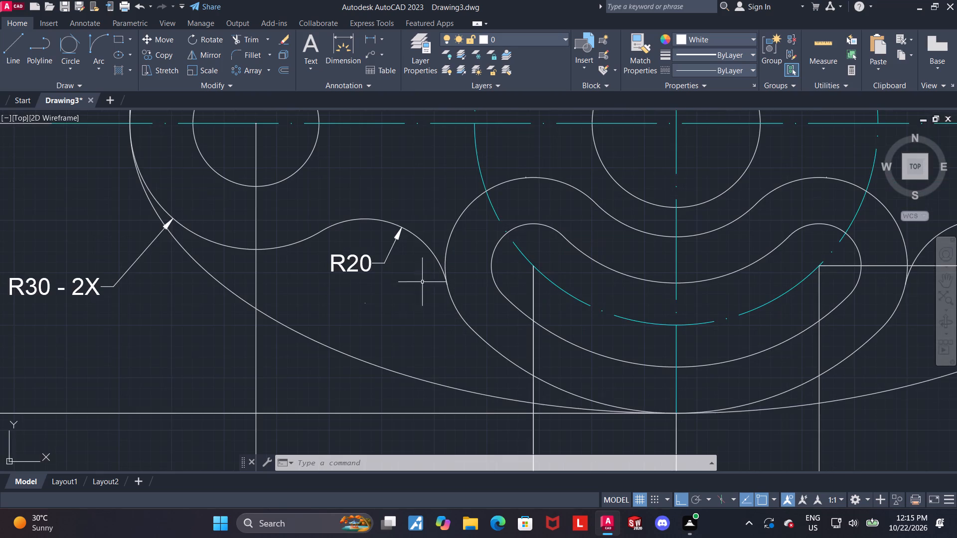
{"action": "scroll", "coordinate": [408, 287], "scroll_direction": "down", "scroll_amount": 1}
{"action": "middle_click_drag", "start_coordinate": [399, 294], "coordinate": [389, 334]}
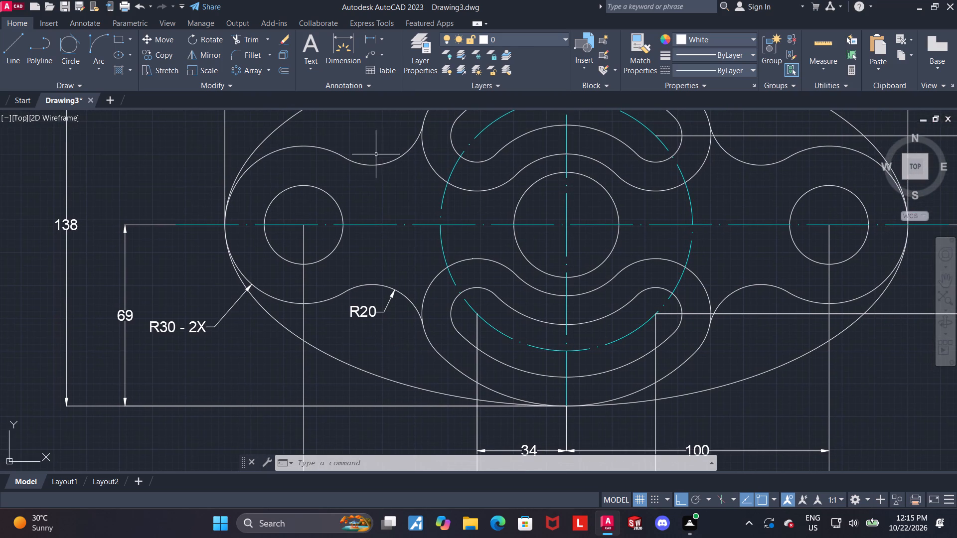
{"action": "left_click", "coordinate": [345, 46]}
{"action": "scroll", "coordinate": [410, 193], "scroll_direction": "up", "scroll_amount": 1}
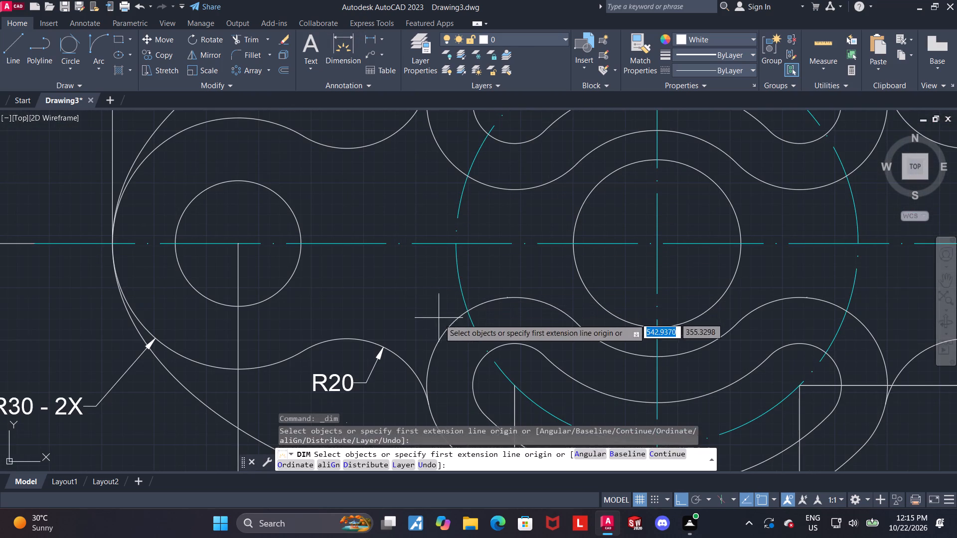
{"action": "left_click", "coordinate": [445, 333]}
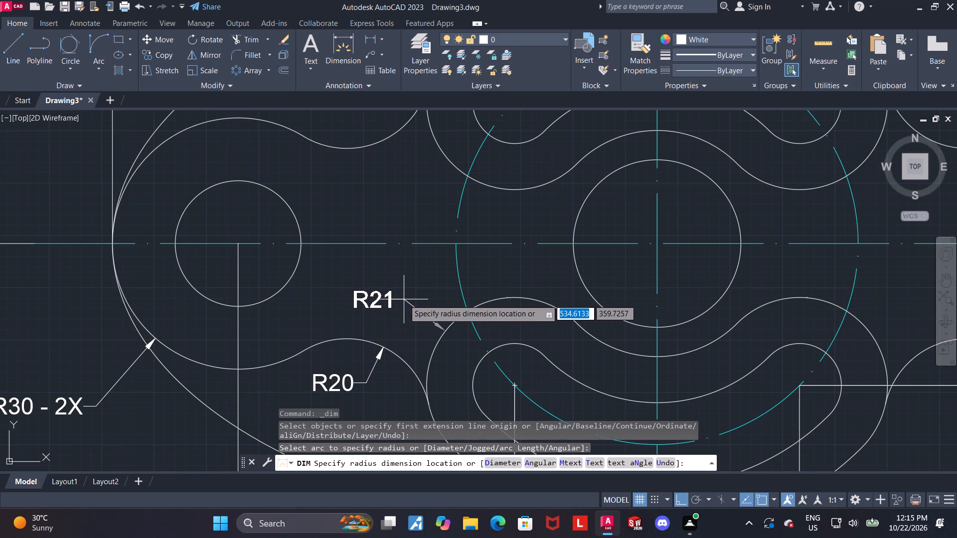
{"action": "left_click", "coordinate": [398, 304]}
{"action": "key", "text": "Escape"}
Append " - 4x" to the text of the radius dimension on the lower slot outline's left end arc.
{"action": "double_click", "coordinate": [378, 305]}
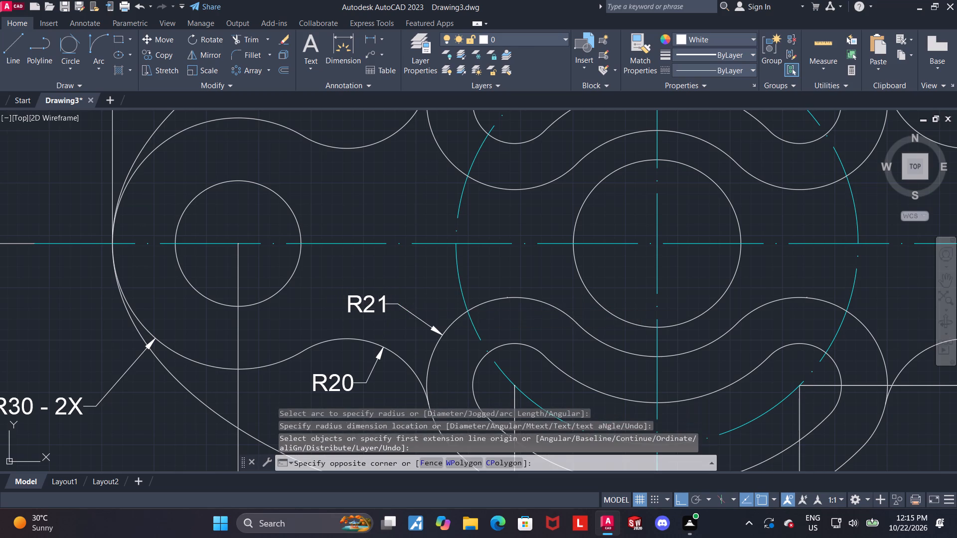
{"action": "key", "text": "Escape"}
{"action": "double_click", "coordinate": [371, 306]}
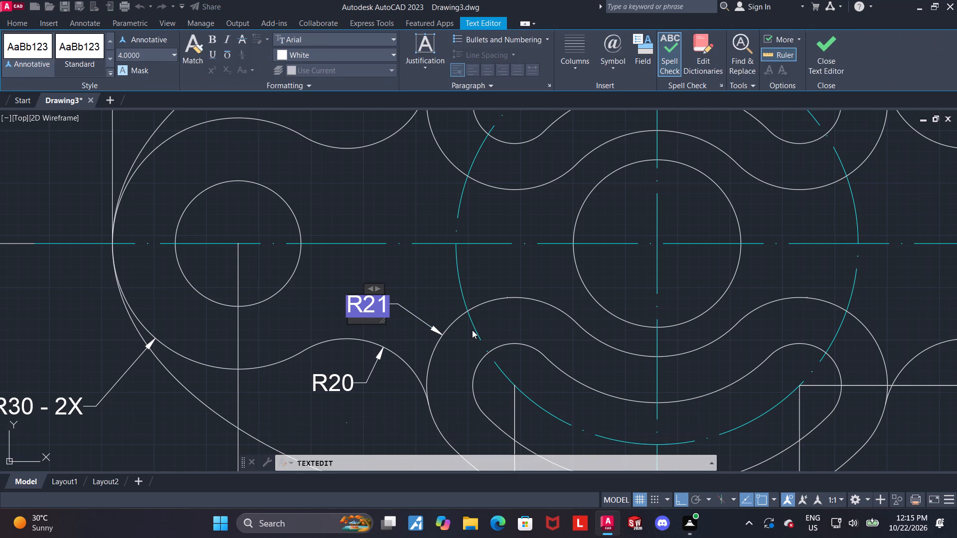
{"action": "key", "text": "Right"}
{"action": "key", "text": "Right"}
{"action": "key", "text": "space"}
{"action": "type", "text": "-"}
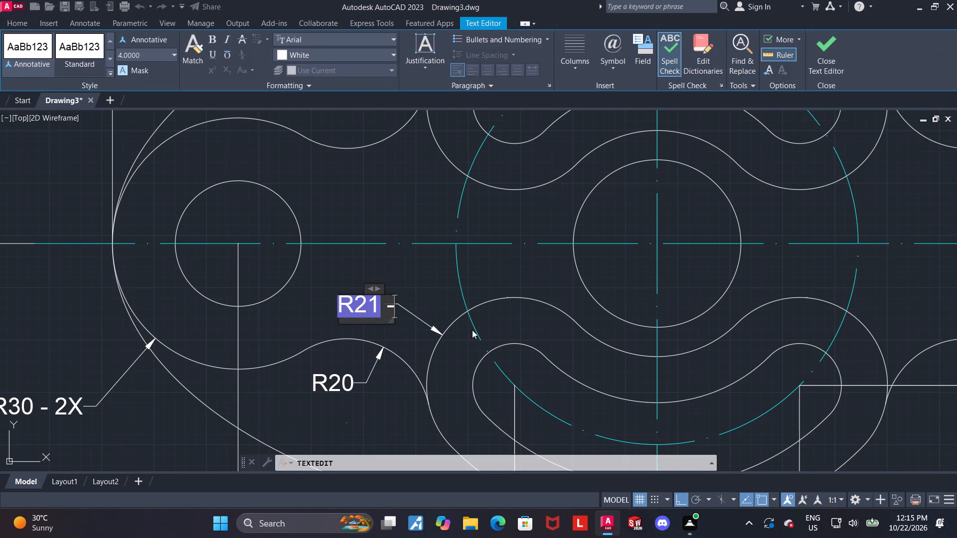
{"action": "key", "text": "space"}
{"action": "type", "text": "4"}
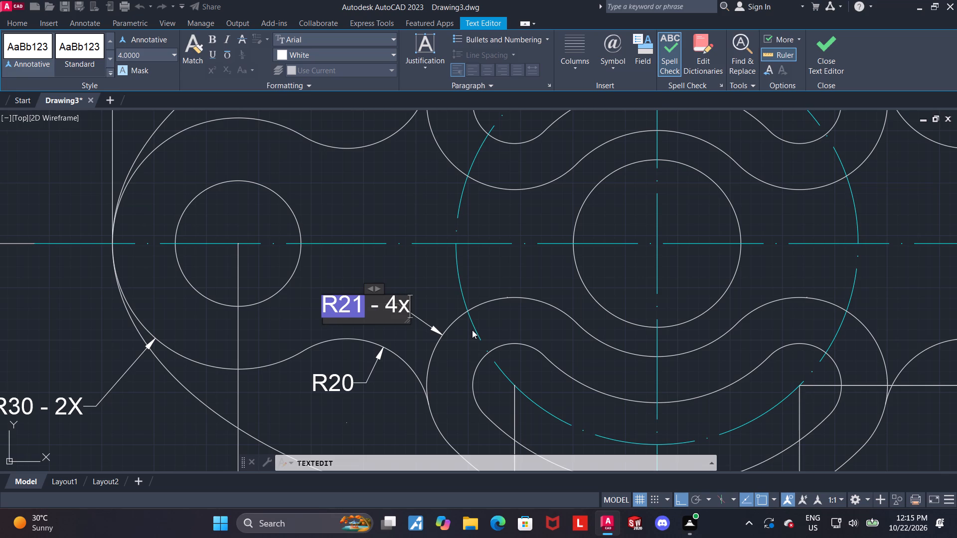
{"action": "left_click", "coordinate": [824, 51]}
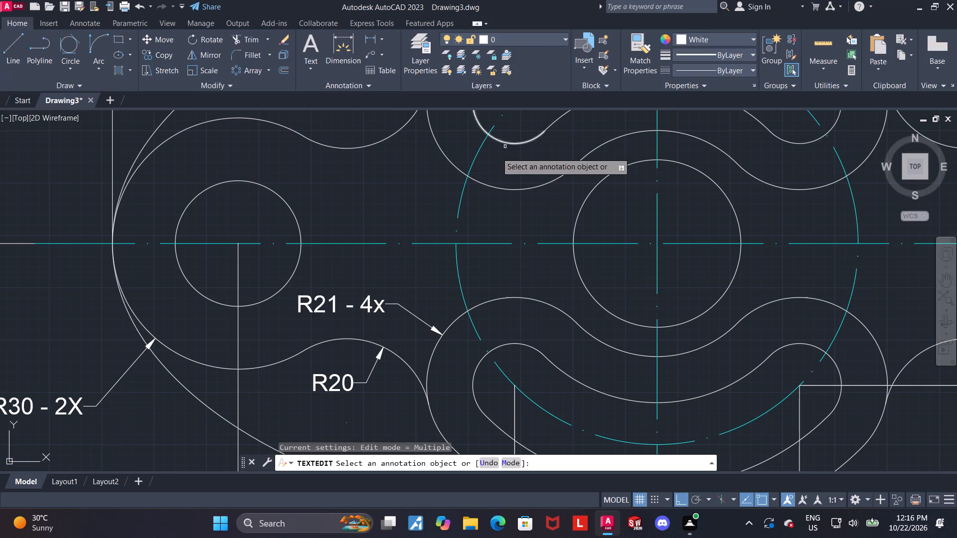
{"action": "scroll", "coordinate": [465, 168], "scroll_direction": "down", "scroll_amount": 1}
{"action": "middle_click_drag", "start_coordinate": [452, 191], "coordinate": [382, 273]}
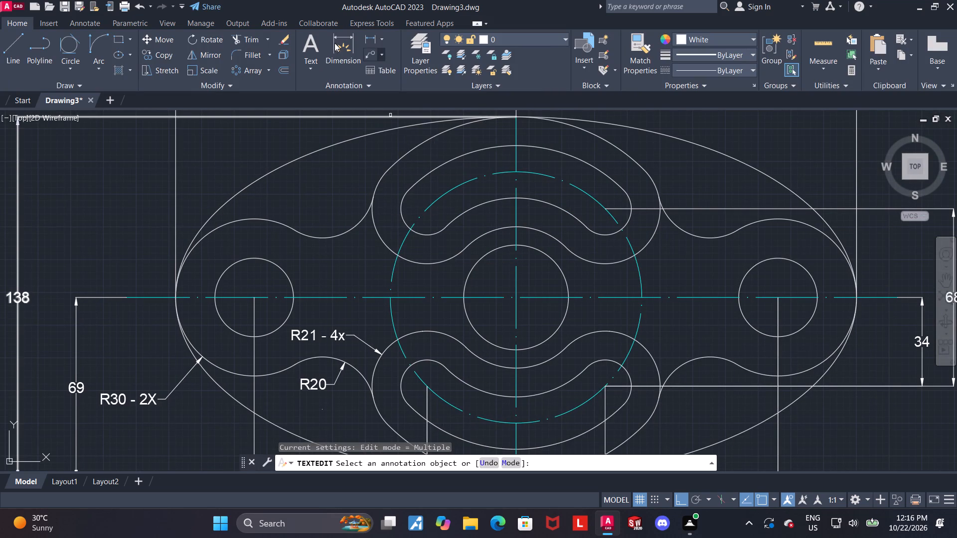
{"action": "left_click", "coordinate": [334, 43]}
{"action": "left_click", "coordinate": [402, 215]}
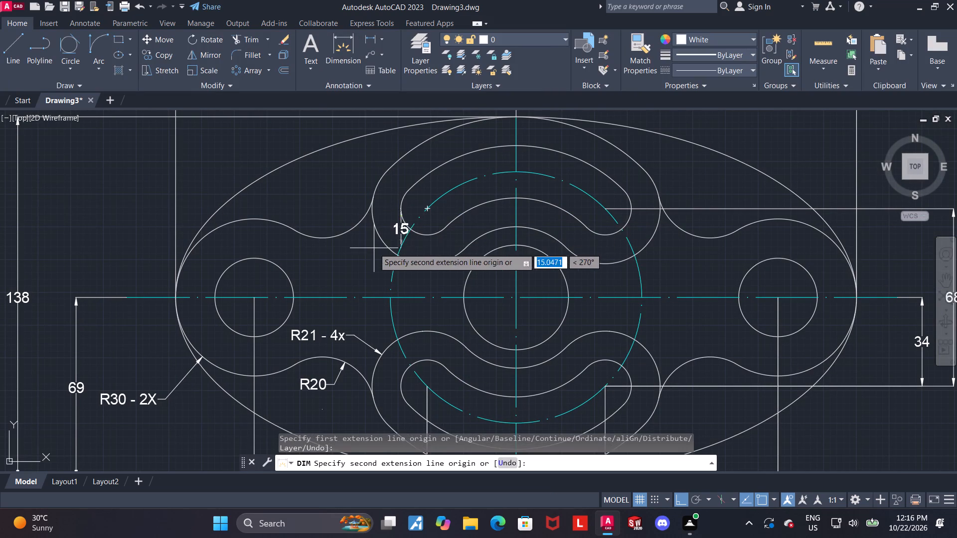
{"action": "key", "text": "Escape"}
Dimension the upper slot's left end arc as a diameter, placing the label below and to the left of the slot.
{"action": "left_click", "coordinate": [335, 44]}
{"action": "scroll", "coordinate": [392, 231], "scroll_direction": "up", "scroll_amount": 2}
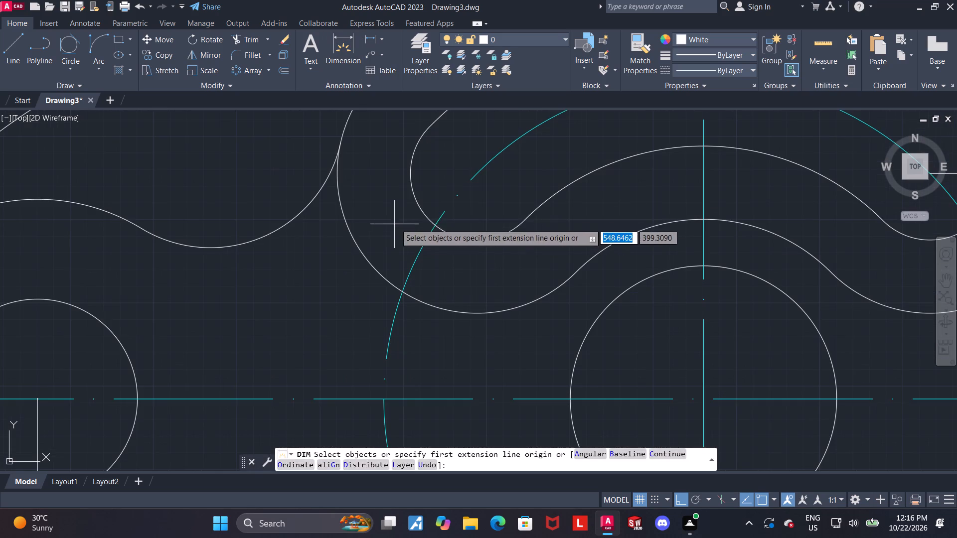
{"action": "left_click", "coordinate": [416, 204]}
{"action": "scroll", "coordinate": [399, 222], "scroll_direction": "down", "scroll_amount": 1}
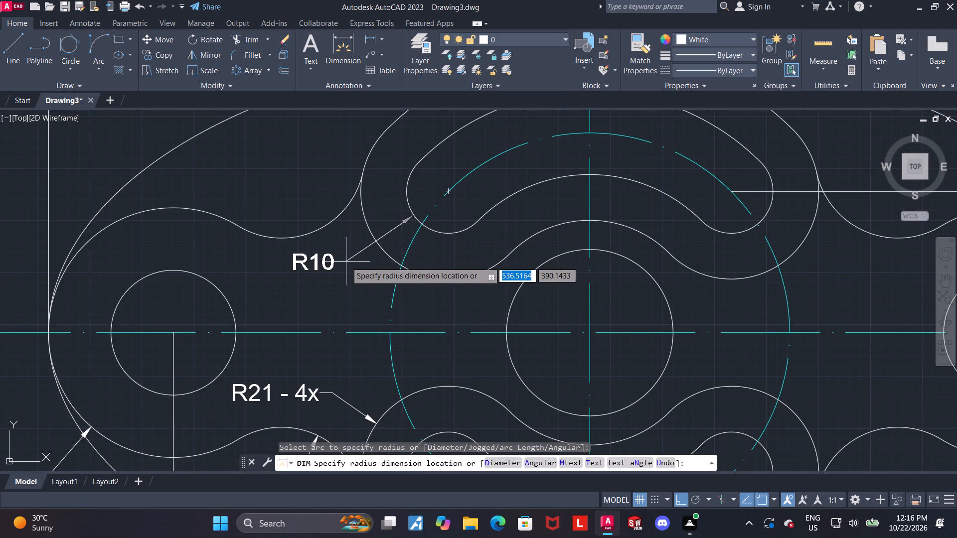
{"action": "key", "text": "d"}
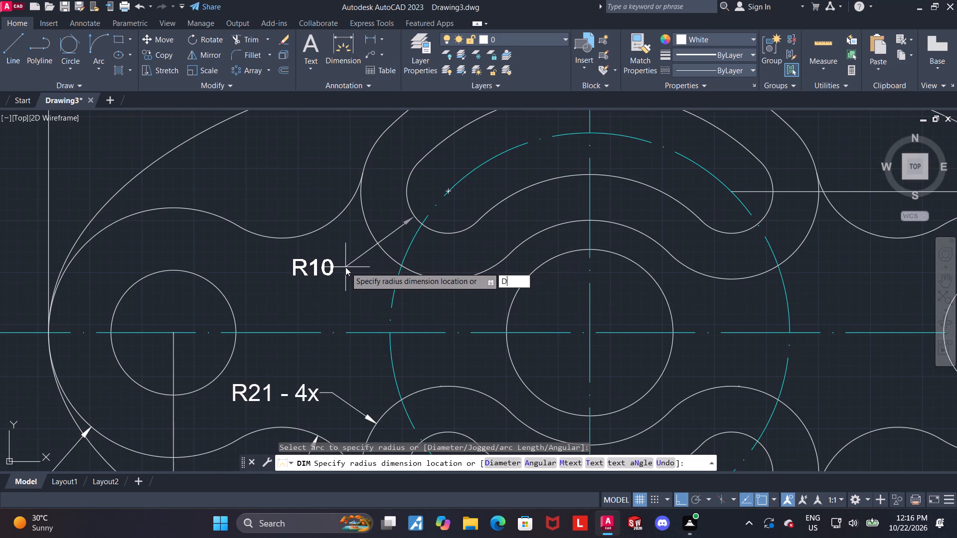
{"action": "key", "text": "Return"}
{"action": "left_click", "coordinate": [345, 267]}
{"action": "key", "text": "Escape"}
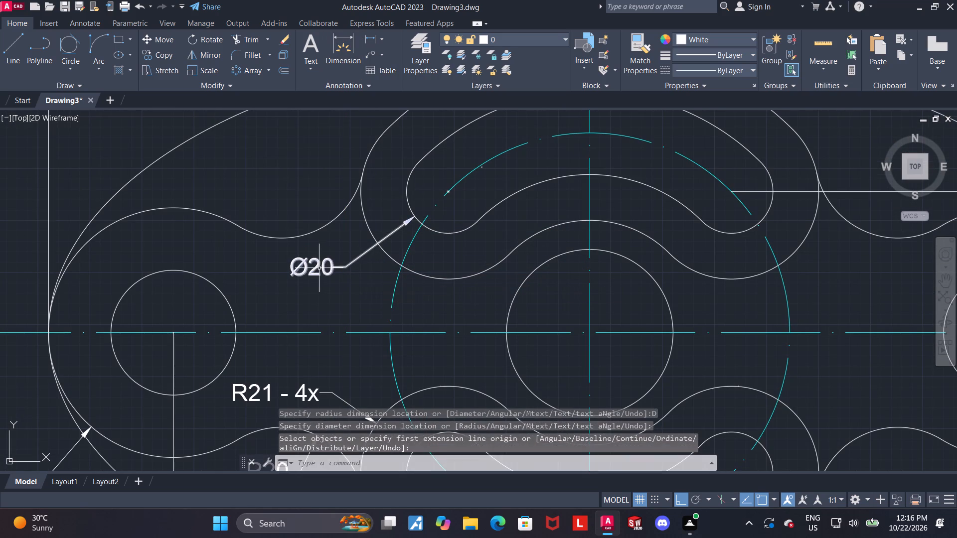
Append " - 4X" to the text of the upper slot's end-arc diameter dimension.
{"action": "double_click", "coordinate": [322, 270]}
{"action": "key", "text": "Right"}
{"action": "key", "text": "Right"}
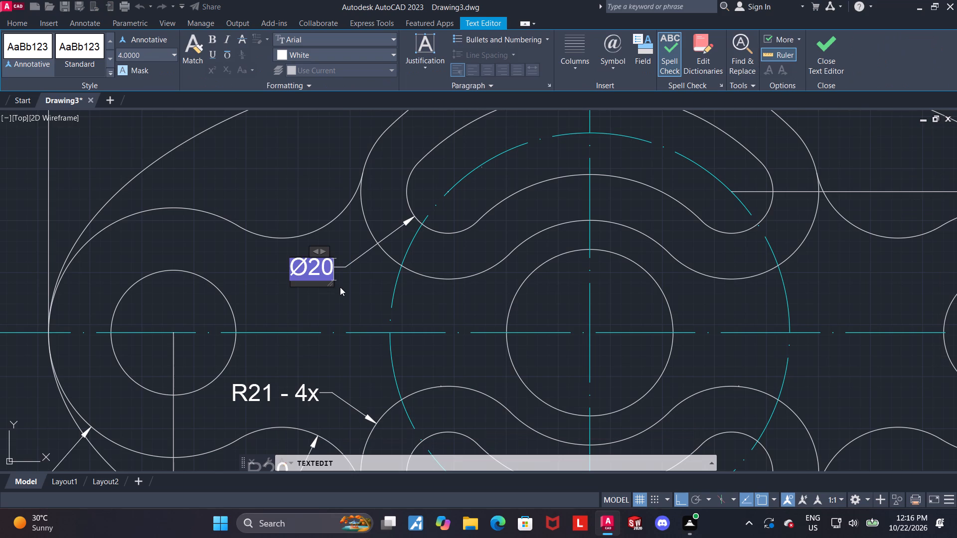
{"action": "key", "text": "space"}
{"action": "type", "text": "-"}
{"action": "key", "text": "space"}
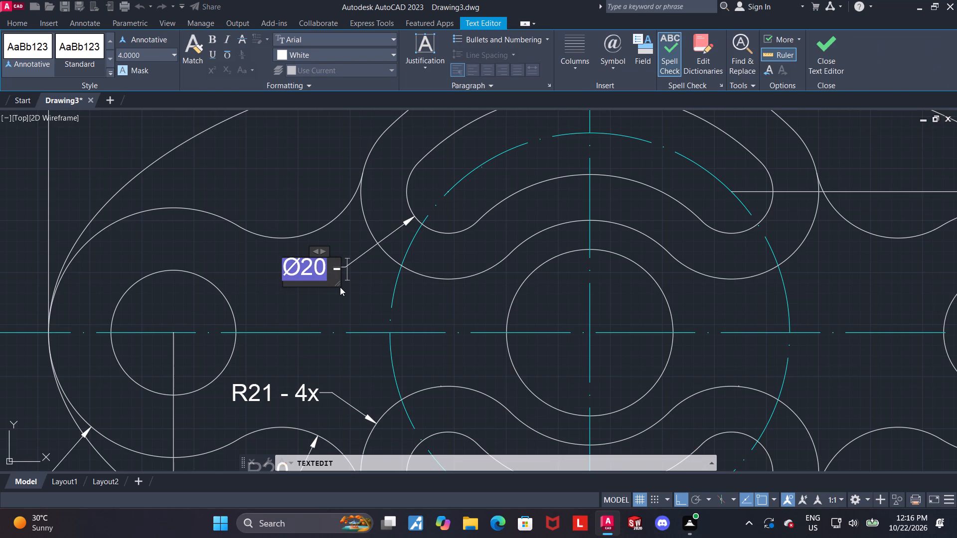
{"action": "type", "text": "4X"}
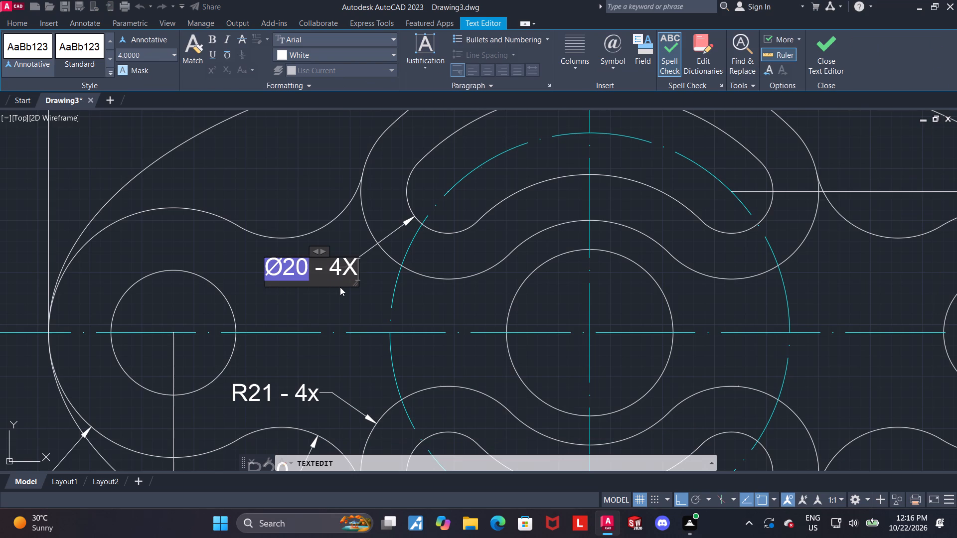
{"action": "left_click", "coordinate": [829, 45]}
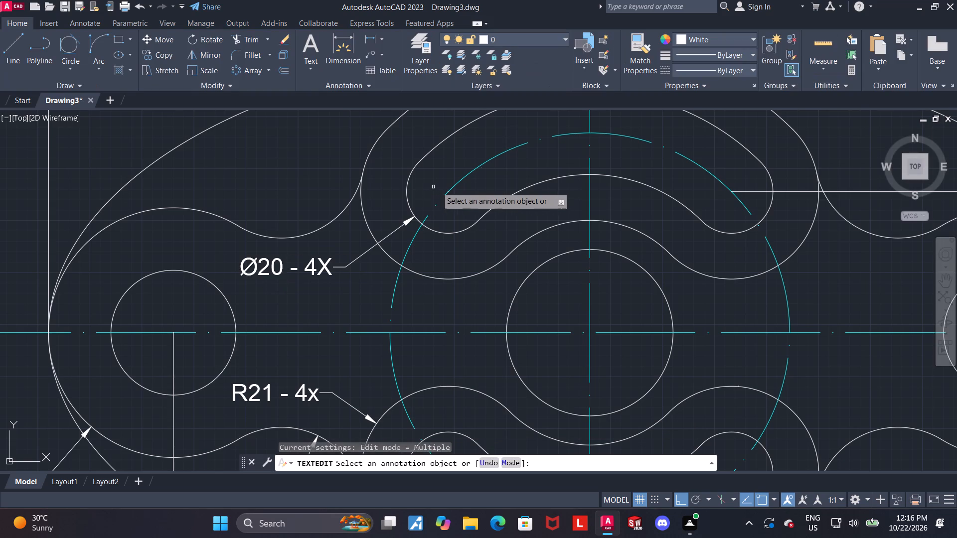
Dimension the radius of the outline's upper-left connecting arc between the side boss and upper slot, placing the label above the arc.
{"action": "scroll", "coordinate": [434, 188], "scroll_direction": "down", "scroll_amount": 1}
{"action": "scroll", "coordinate": [386, 166], "scroll_direction": "up", "scroll_amount": 2}
{"action": "left_click", "coordinate": [333, 44]}
{"action": "scroll", "coordinate": [305, 254], "scroll_direction": "up", "scroll_amount": 1}
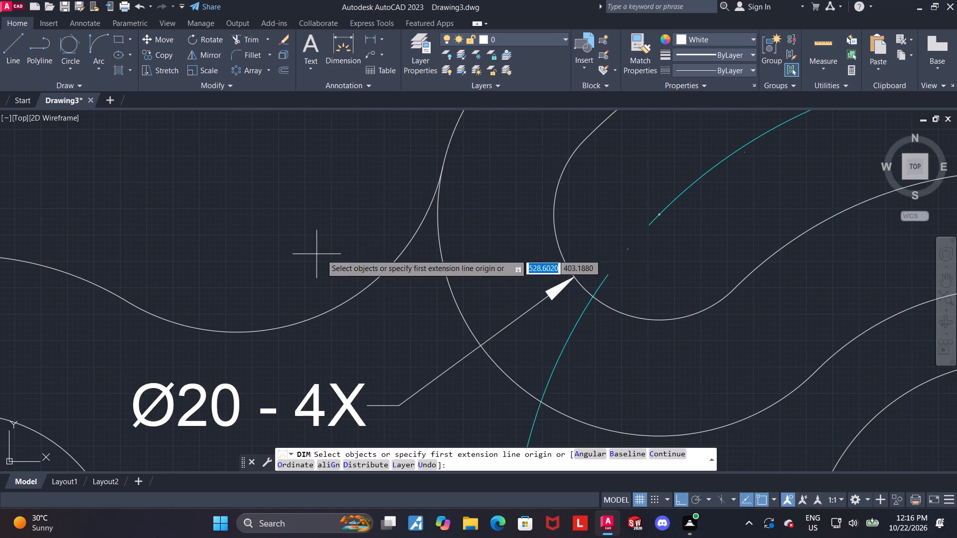
{"action": "left_click", "coordinate": [379, 276]}
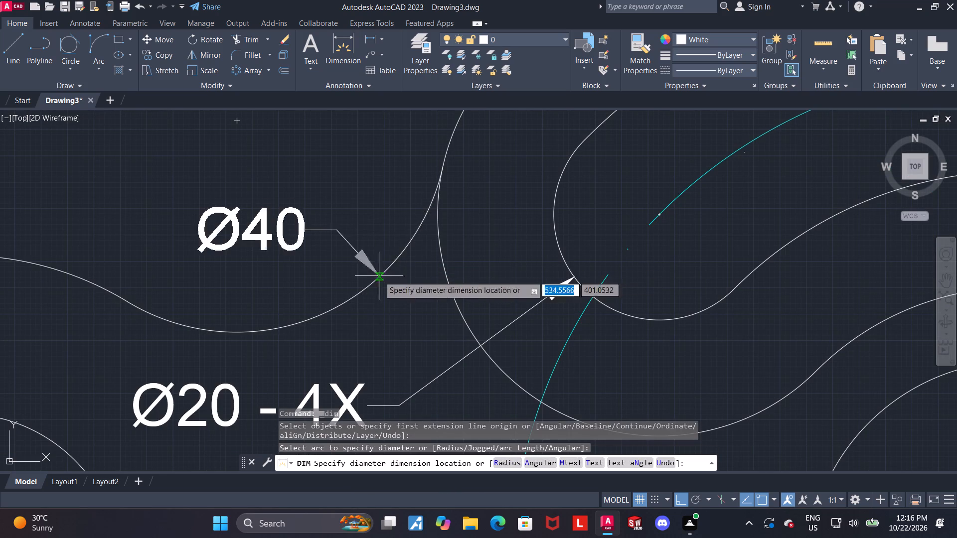
{"action": "key", "text": "r"}
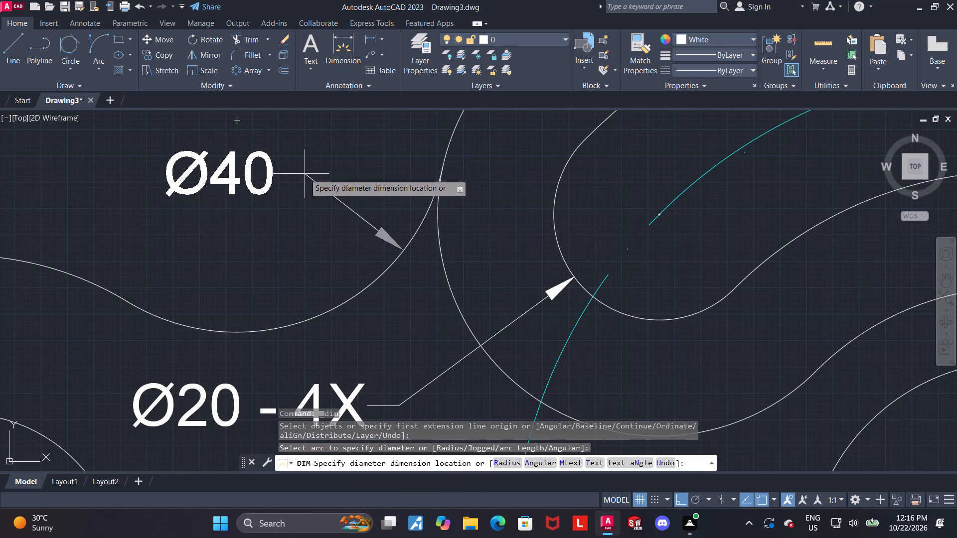
{"action": "key", "text": "Return"}
{"action": "scroll", "coordinate": [304, 174], "scroll_direction": "down", "scroll_amount": 3}
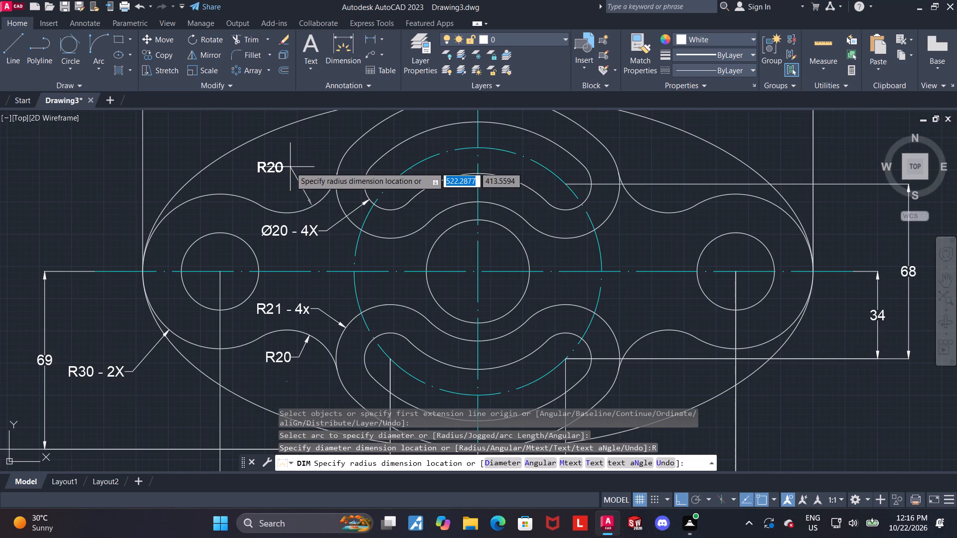
{"action": "left_click", "coordinate": [290, 179]}
{"action": "scroll", "coordinate": [290, 179], "scroll_direction": "down", "scroll_amount": 2}
{"action": "key", "text": "Escape"}
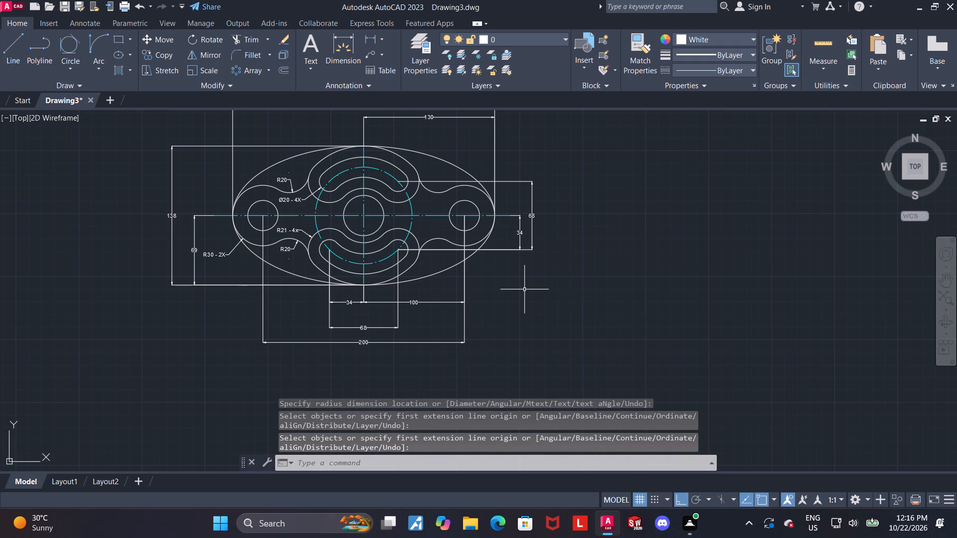
Dimension the diameter of the central circle, placing the label just outside its right edge.
{"action": "scroll", "coordinate": [517, 286], "scroll_direction": "up", "scroll_amount": 1}
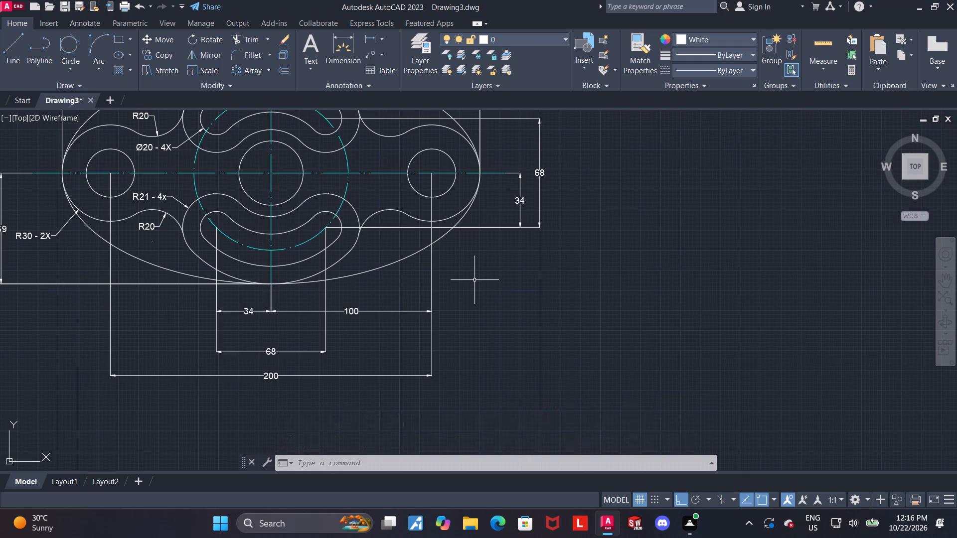
{"action": "scroll", "coordinate": [470, 283], "scroll_direction": "down", "scroll_amount": 1}
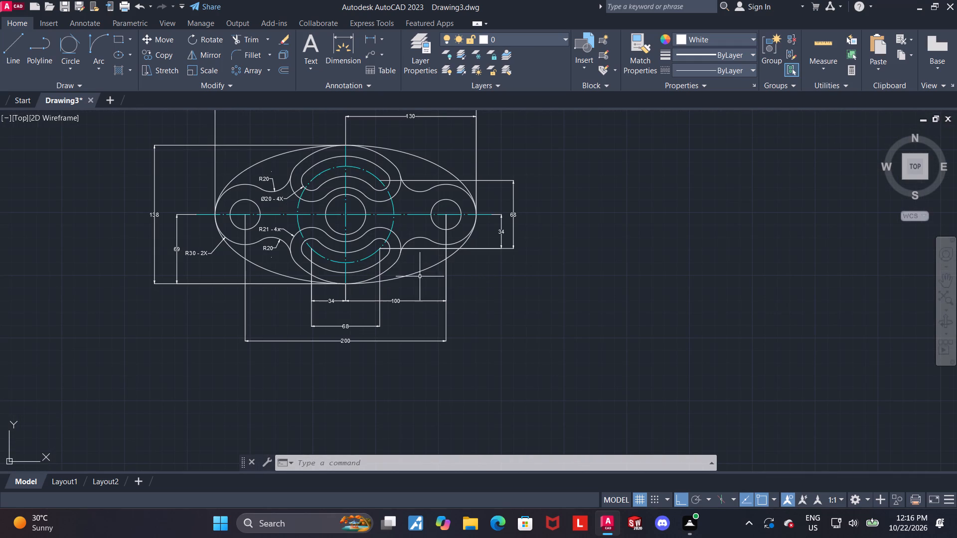
{"action": "scroll", "coordinate": [338, 242], "scroll_direction": "up", "scroll_amount": 1}
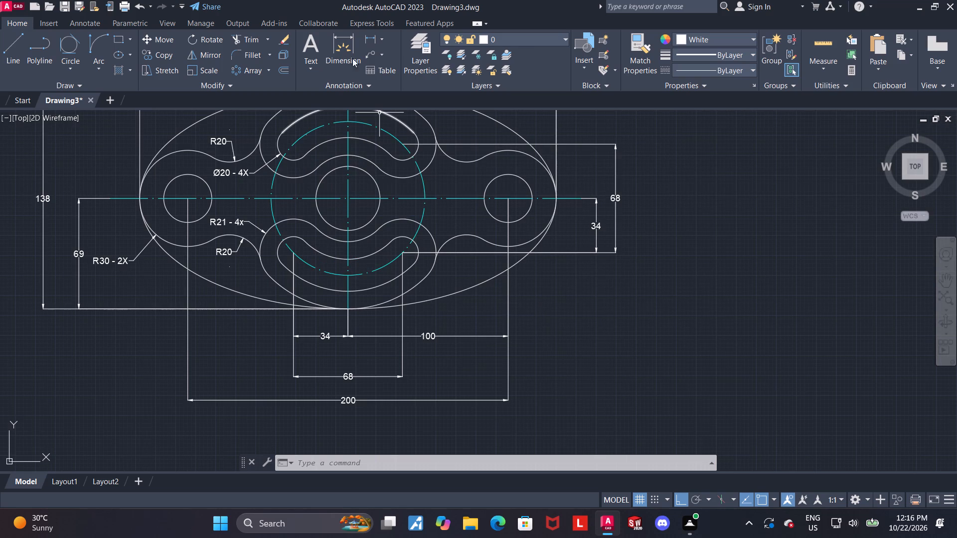
{"action": "left_click", "coordinate": [345, 44]}
{"action": "scroll", "coordinate": [385, 206], "scroll_direction": "up", "scroll_amount": 2}
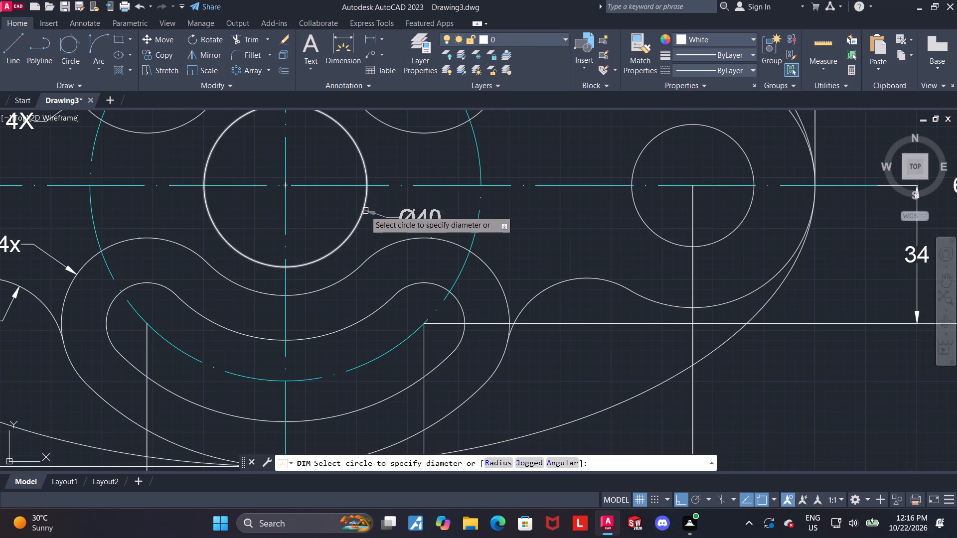
{"action": "left_click", "coordinate": [364, 211]}
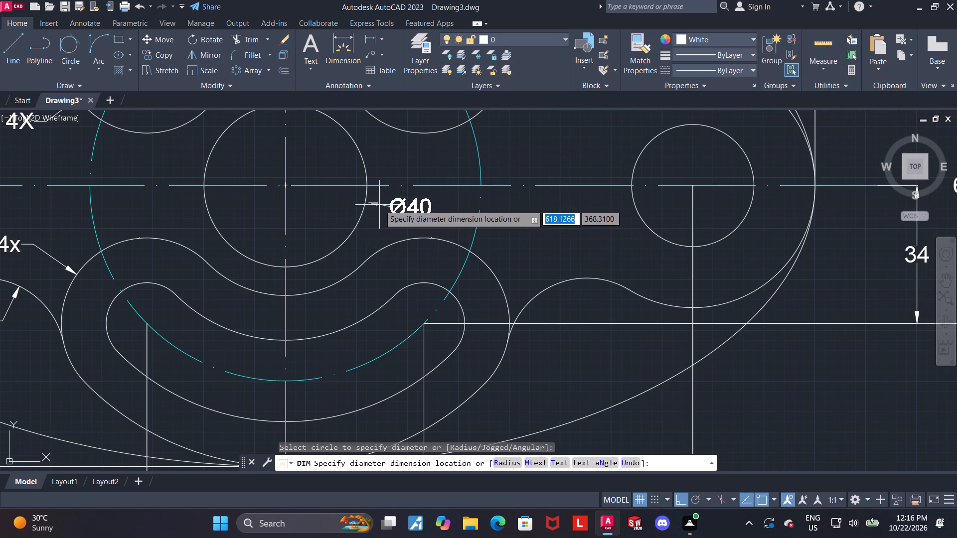
{"action": "left_click", "coordinate": [383, 205]}
{"action": "key", "text": "Escape"}
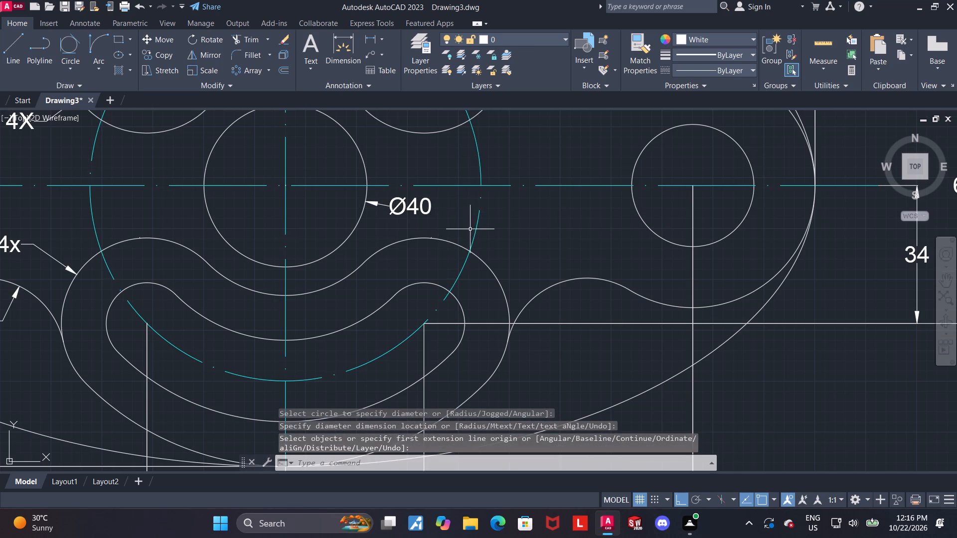
Dimension the radius of the lower-right connecting arc between the lower slot outline and right boss, placing the label above the arc.
{"action": "left_click", "coordinate": [343, 40]}
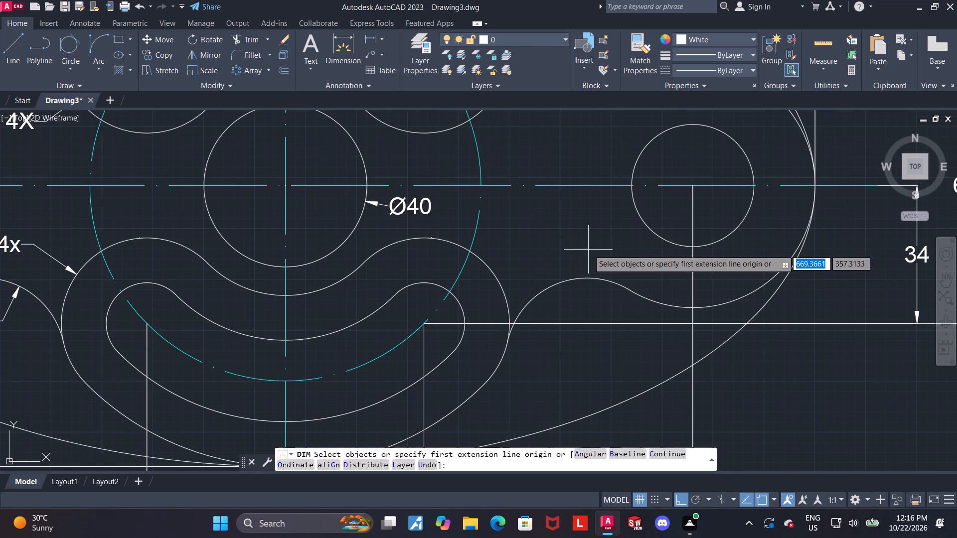
{"action": "scroll", "coordinate": [588, 250], "scroll_direction": "up", "scroll_amount": 1}
{"action": "left_click", "coordinate": [610, 296]}
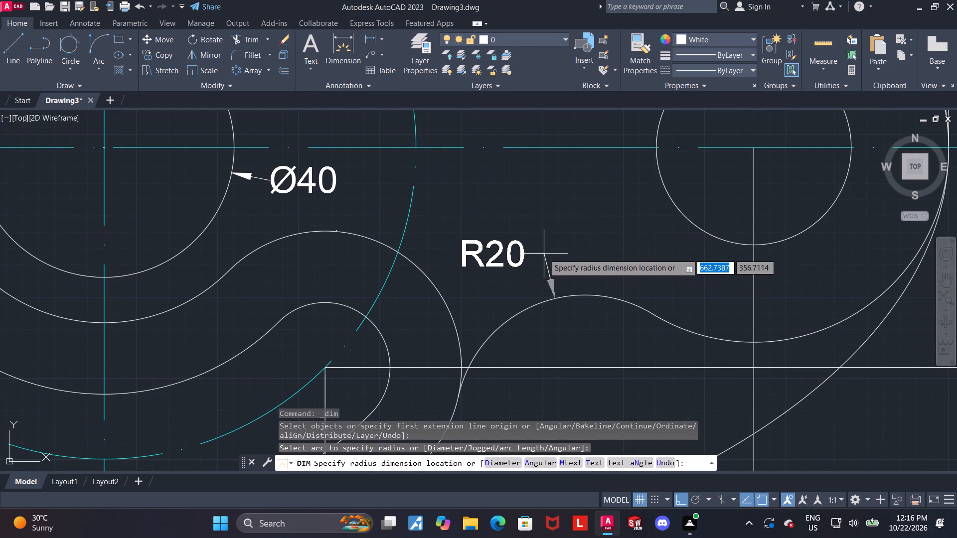
{"action": "left_click", "coordinate": [544, 254]}
{"action": "key", "text": "Escape"}
{"action": "scroll", "coordinate": [552, 249], "scroll_direction": "down", "scroll_amount": 2}
{"action": "middle_click_drag", "start_coordinate": [565, 250], "coordinate": [550, 295]}
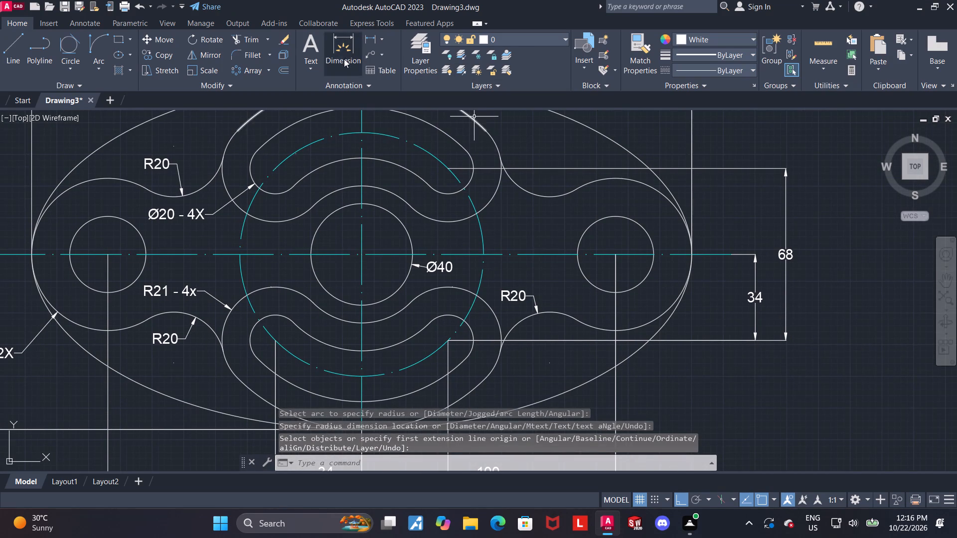
Dimension the radius of the upper-right connecting arc between the upper slot outline and right boss, placing the label below the arc.
{"action": "left_click", "coordinate": [337, 49]}
{"action": "scroll", "coordinate": [556, 203], "scroll_direction": "up", "scroll_amount": 1}
{"action": "left_click", "coordinate": [553, 194]}
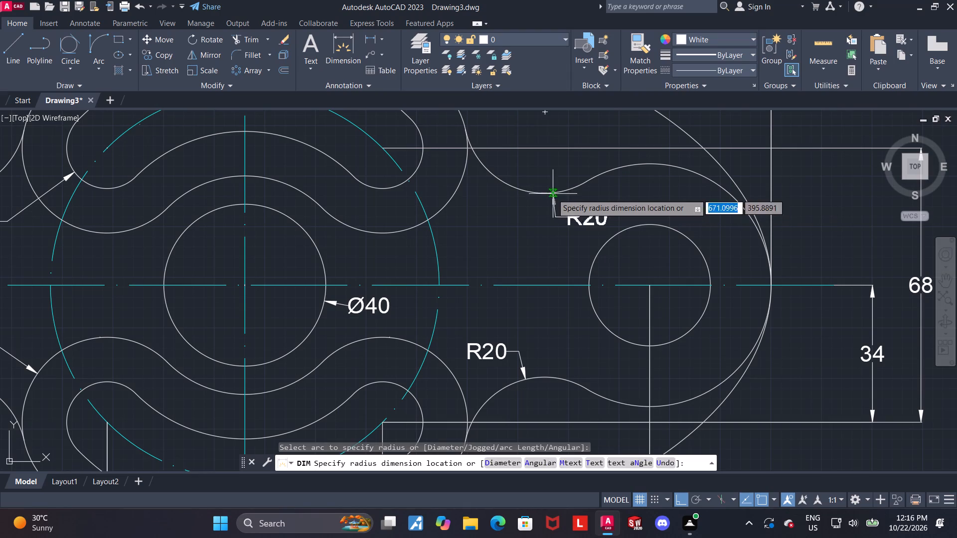
{"action": "left_click", "coordinate": [519, 237]}
{"action": "key", "text": "Escape"}
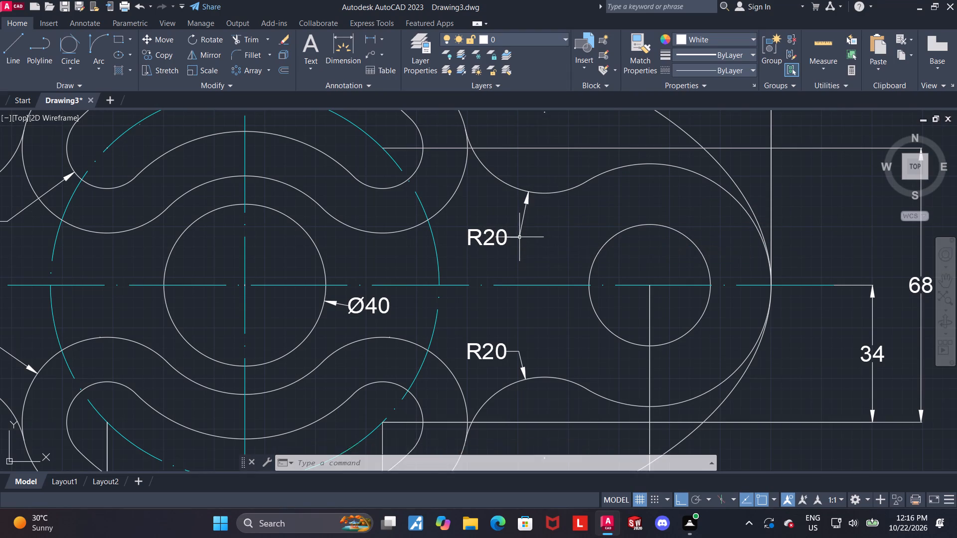
{"action": "scroll", "coordinate": [530, 253], "scroll_direction": "down", "scroll_amount": 2}
{"action": "middle_click_drag", "start_coordinate": [690, 334], "coordinate": [684, 317]}
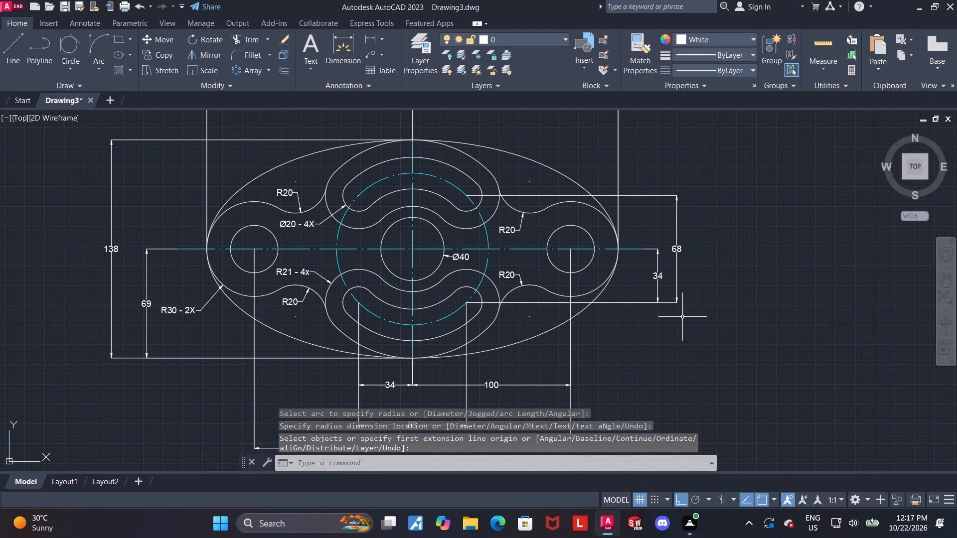
Dimension the diameter of the right boss hole, placing the label outside the elliptical outline at its lower right.
{"action": "scroll", "coordinate": [675, 317], "scroll_direction": "up", "scroll_amount": 1}
{"action": "left_click", "coordinate": [345, 44]}
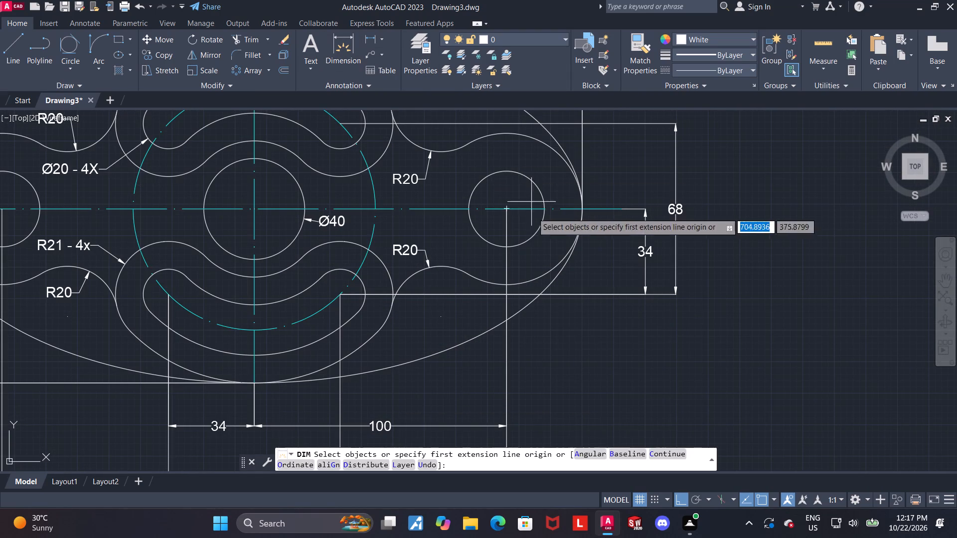
{"action": "left_click", "coordinate": [535, 238]}
{"action": "left_click", "coordinate": [579, 349]}
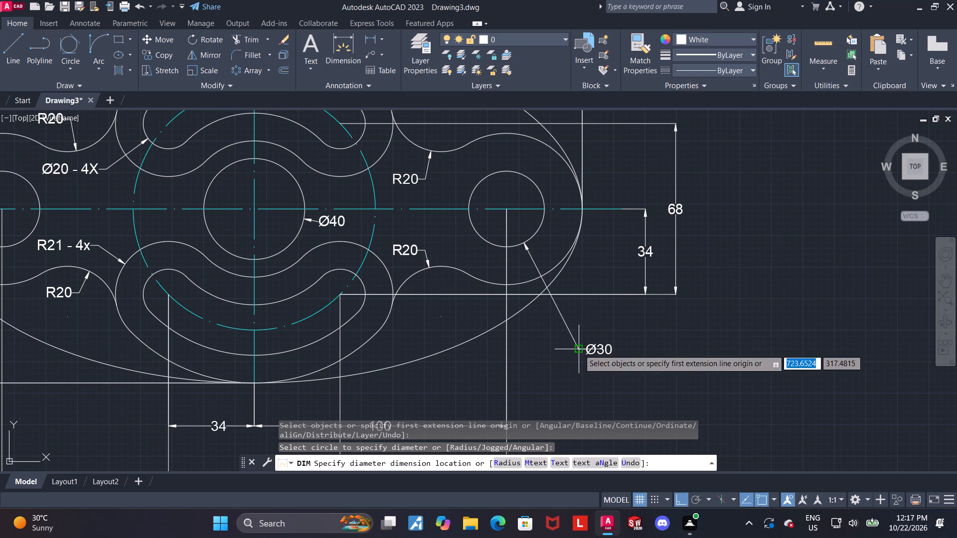
{"action": "key", "text": "Escape"}
Append " - 2X" to the text of the right boss hole's diameter dimension.
{"action": "double_click", "coordinate": [599, 353]}
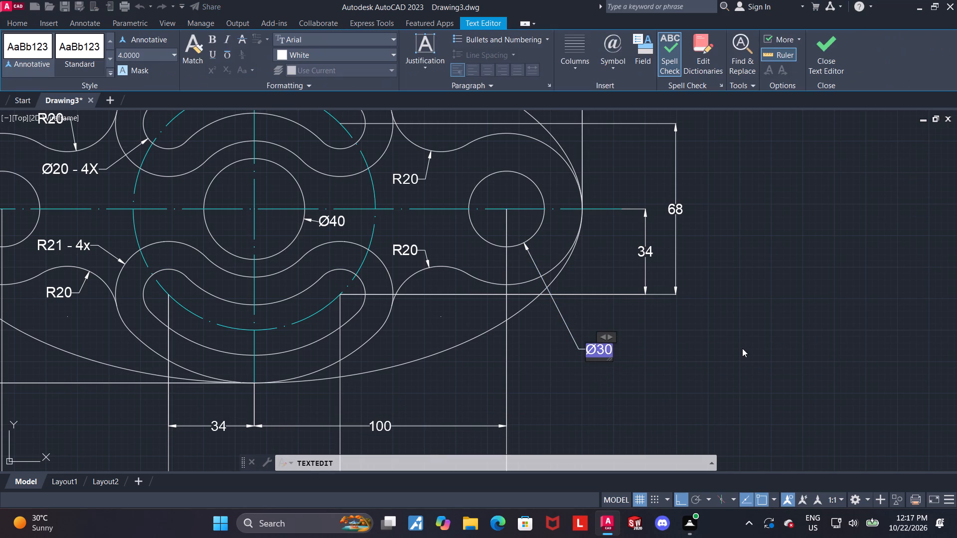
{"action": "key", "text": "Right"}
{"action": "key", "text": "Right"}
{"action": "key", "text": "space"}
{"action": "type", "text": "-"}
{"action": "key", "text": "space"}
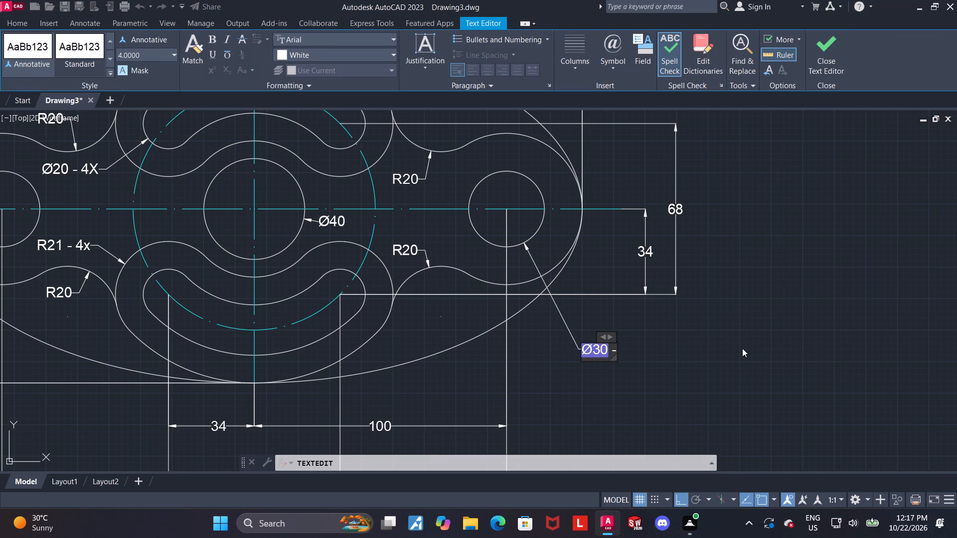
{"action": "type", "text": "2X"}
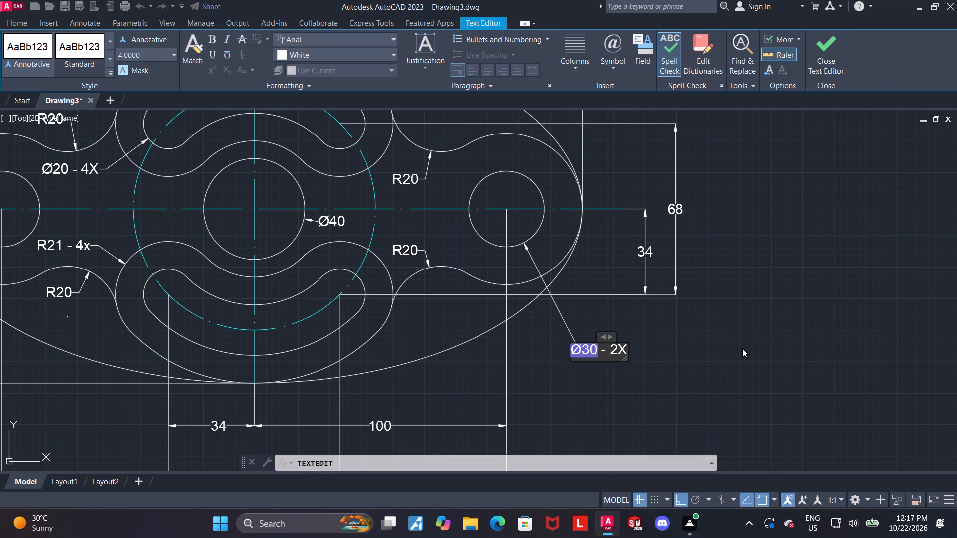
{"action": "left_click", "coordinate": [810, 47]}
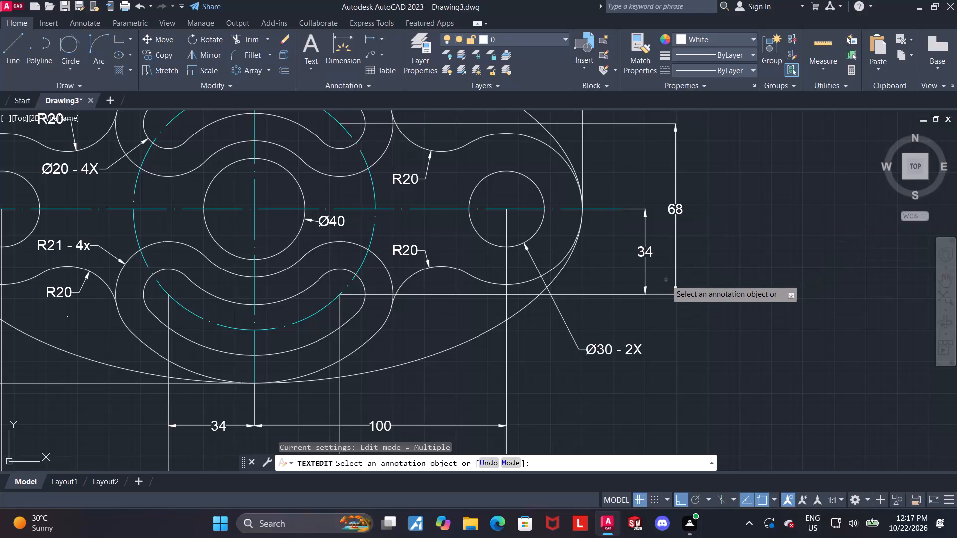
Dimension the cyan centre-line circle through the slots as a radius, placing the label below the ellipse at its lower left.
{"action": "scroll", "coordinate": [617, 272], "scroll_direction": "down", "scroll_amount": 2}
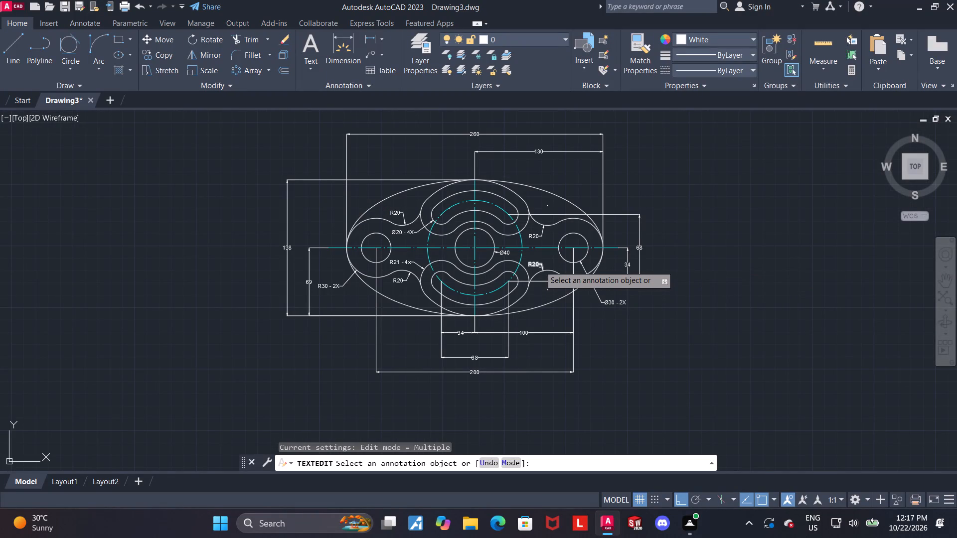
{"action": "scroll", "coordinate": [540, 266], "scroll_direction": "up", "scroll_amount": 1}
{"action": "middle_click_drag", "start_coordinate": [319, 227], "coordinate": [333, 231]}
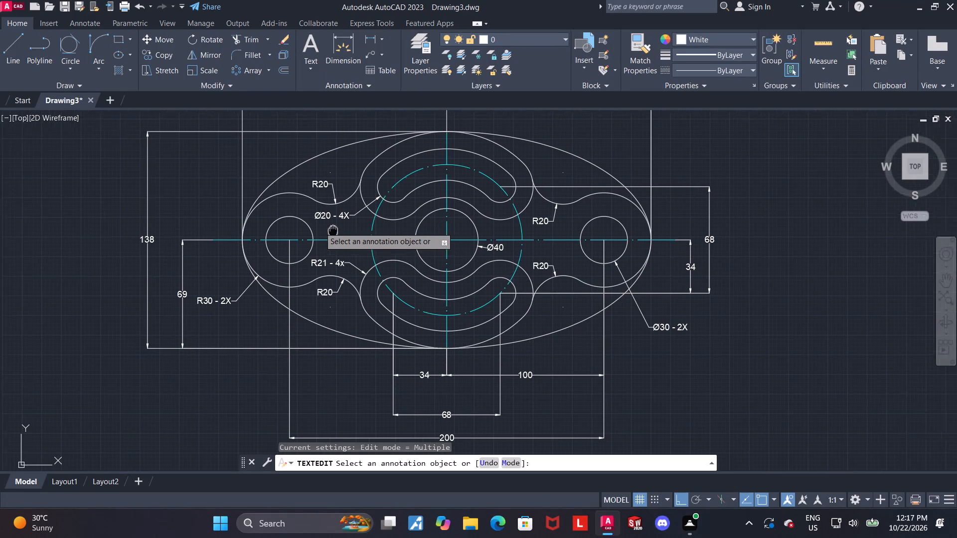
{"action": "middle_click_drag", "start_coordinate": [333, 231], "coordinate": [366, 206]}
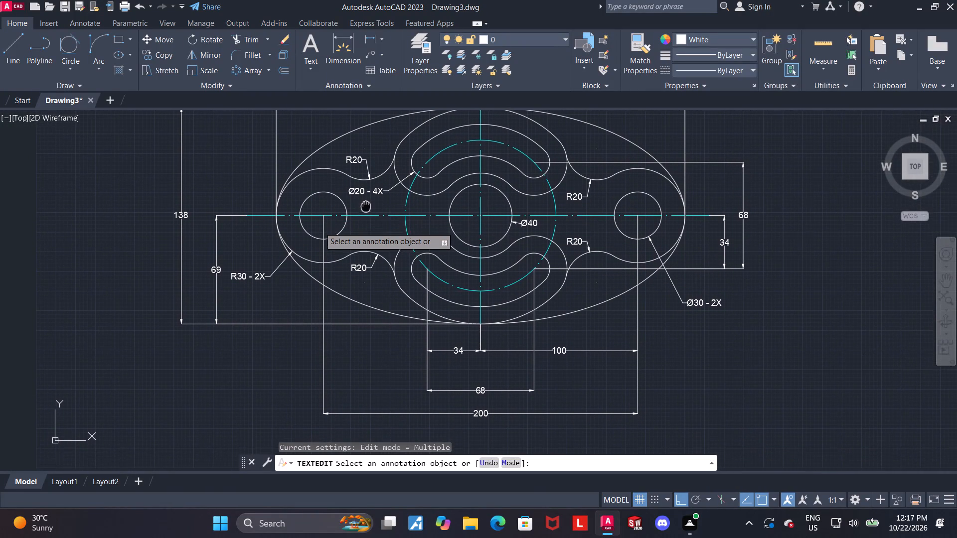
{"action": "middle_click_drag", "start_coordinate": [366, 206], "coordinate": [366, 207]}
{"action": "scroll", "coordinate": [385, 315], "scroll_direction": "up", "scroll_amount": 1}
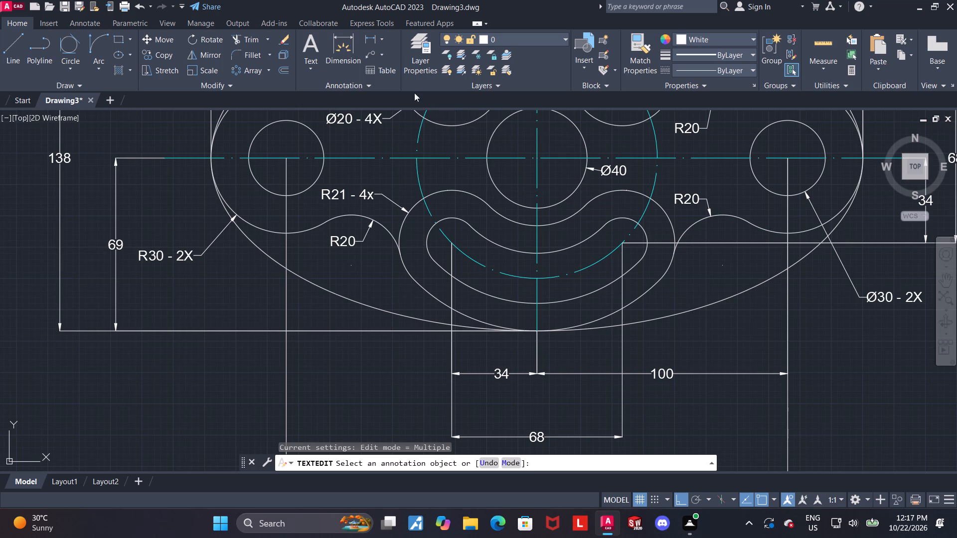
{"action": "left_click", "coordinate": [345, 46]}
{"action": "left_click", "coordinate": [444, 236]}
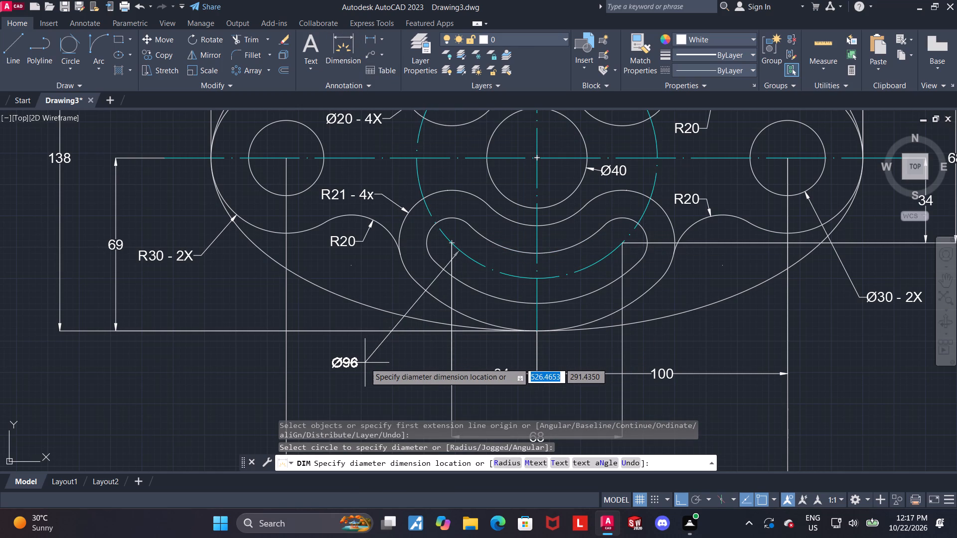
{"action": "key", "text": "r"}
{"action": "key", "text": "Return"}
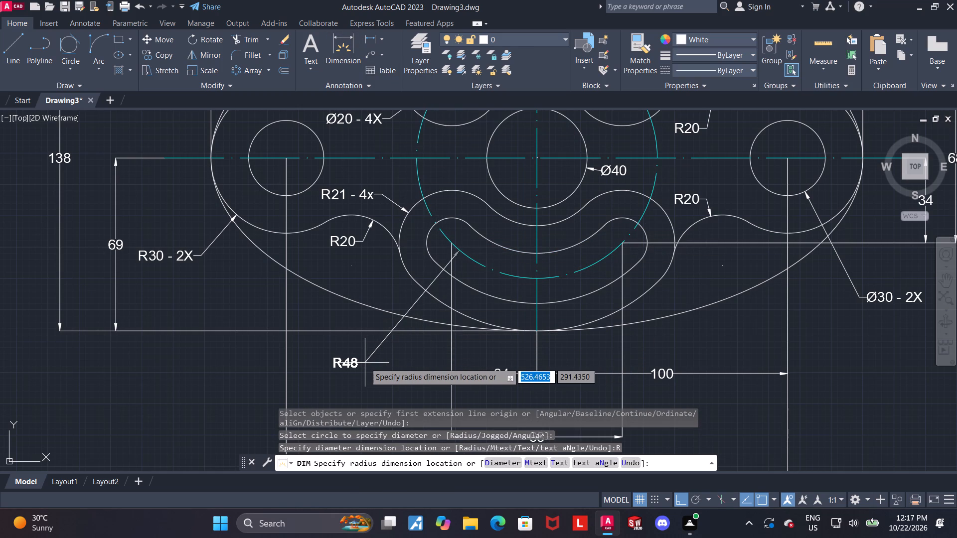
{"action": "left_click", "coordinate": [397, 374]}
{"action": "scroll", "coordinate": [422, 358], "scroll_direction": "down", "scroll_amount": 1}
{"action": "middle_click_drag", "start_coordinate": [722, 368], "coordinate": [699, 321]}
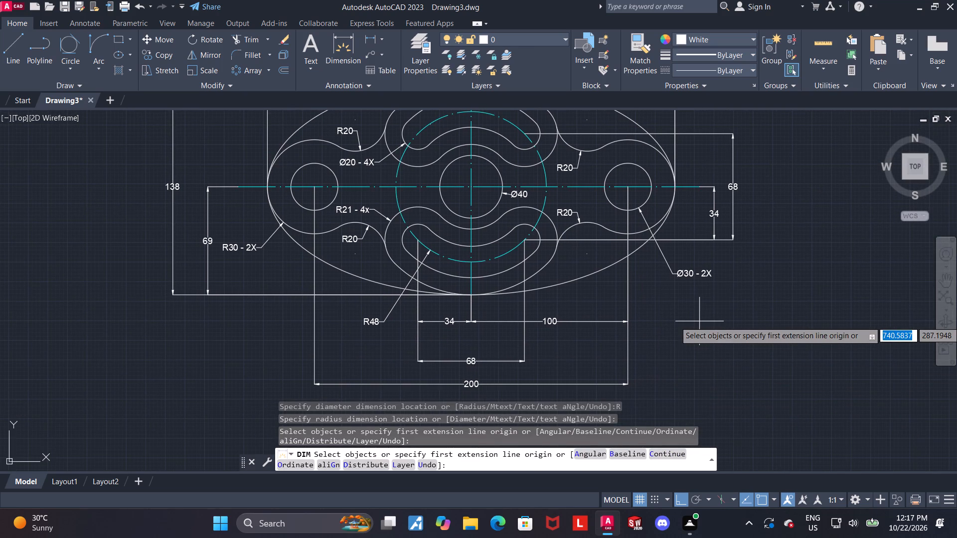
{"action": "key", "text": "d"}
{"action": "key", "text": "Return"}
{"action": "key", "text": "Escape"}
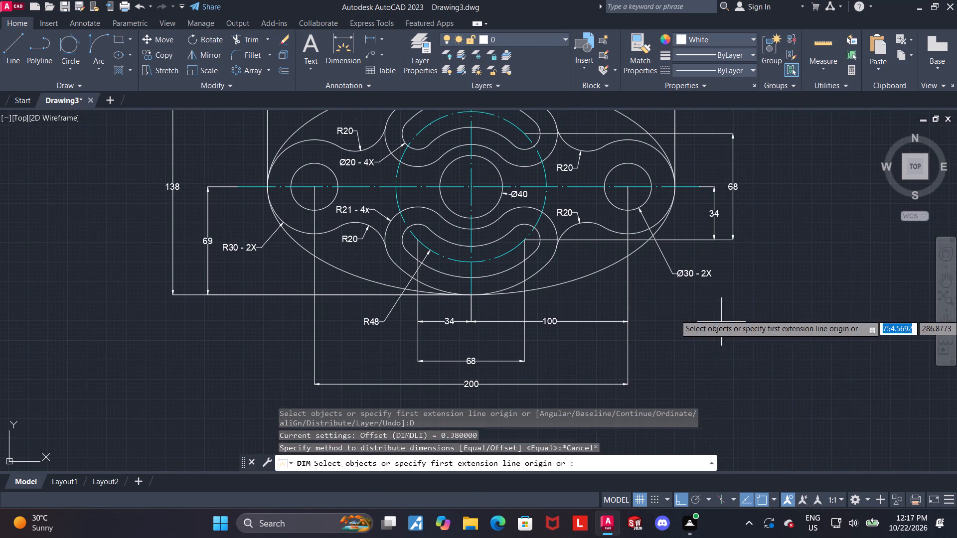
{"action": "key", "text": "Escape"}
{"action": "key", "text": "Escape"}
Modify the Standard dimension style so that both the dimension lines and the extension lines are red.
{"action": "key", "text": "d"}
{"action": "key", "text": "Return"}
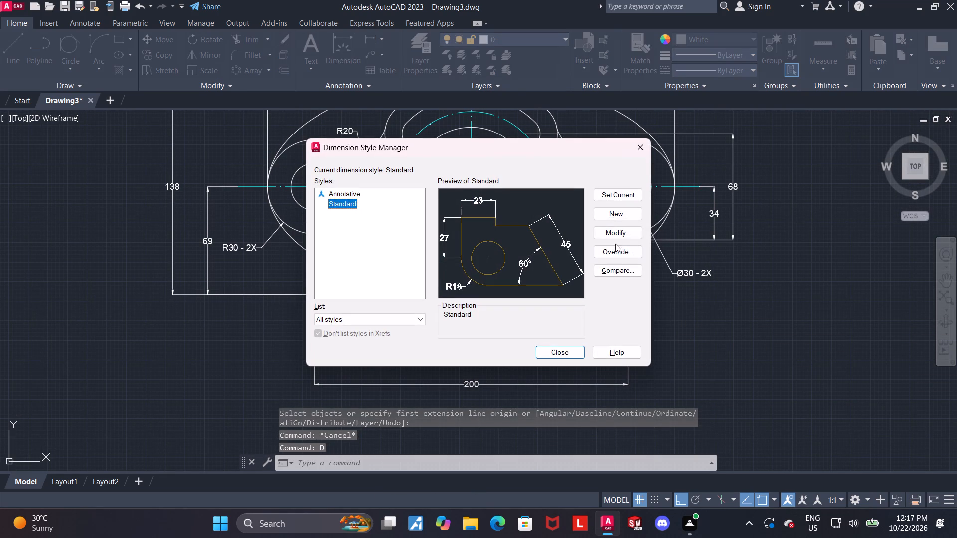
{"action": "left_click", "coordinate": [618, 233]}
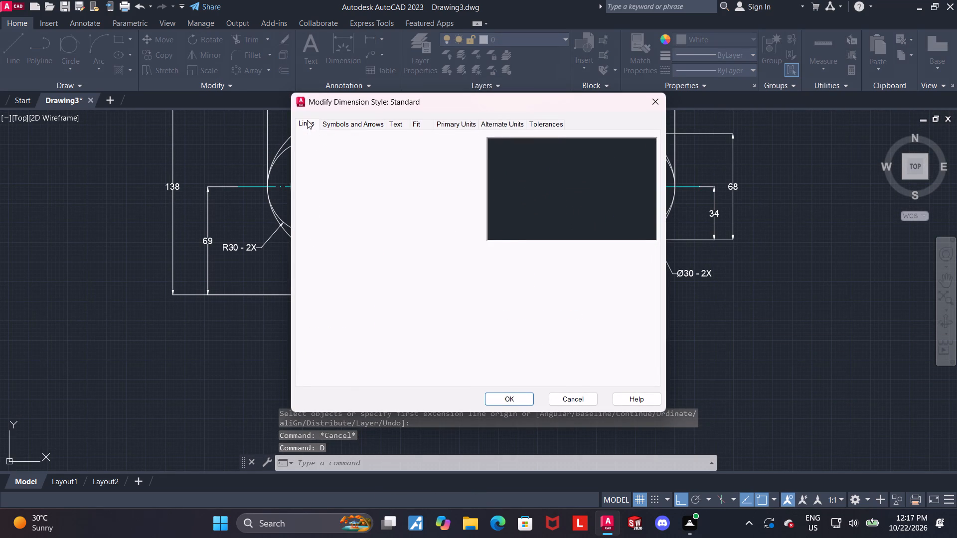
{"action": "left_click", "coordinate": [307, 120]}
{"action": "left_click", "coordinate": [418, 144]}
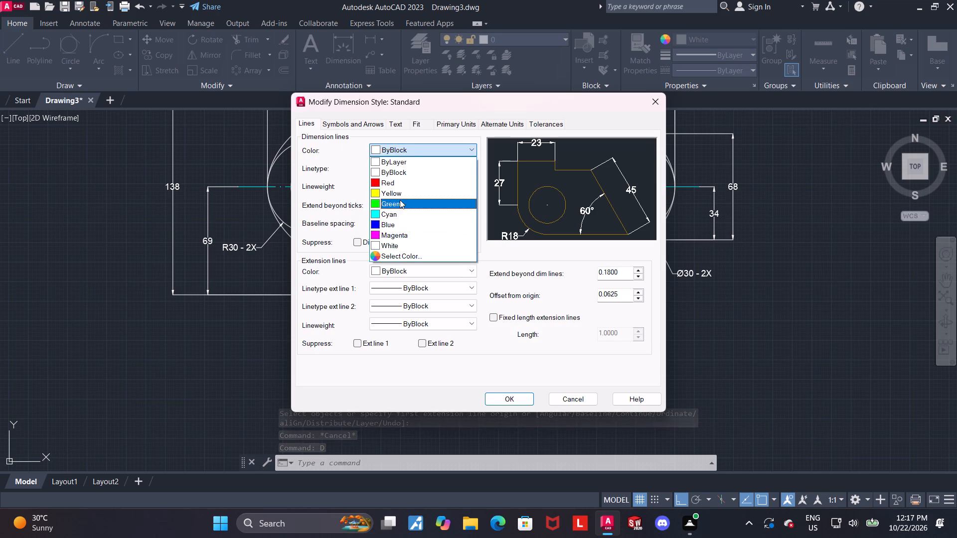
{"action": "left_click", "coordinate": [398, 186]}
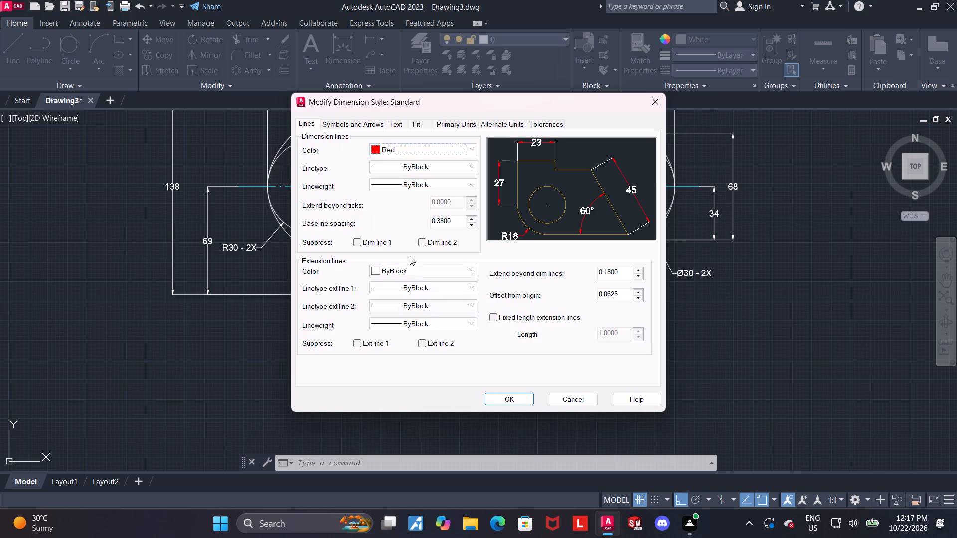
{"action": "left_click", "coordinate": [415, 269]}
{"action": "left_click", "coordinate": [406, 302]}
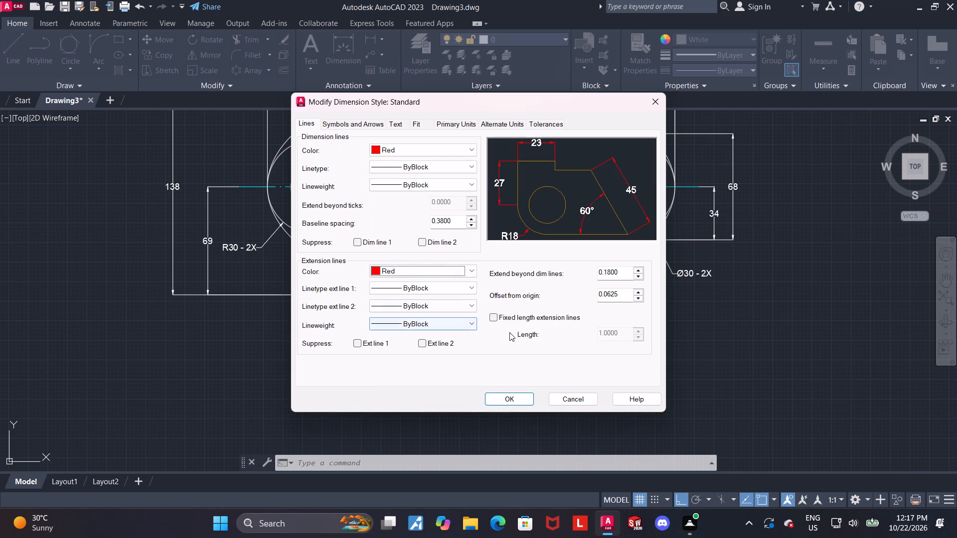
{"action": "left_click", "coordinate": [518, 396]}
{"action": "left_click", "coordinate": [567, 349]}
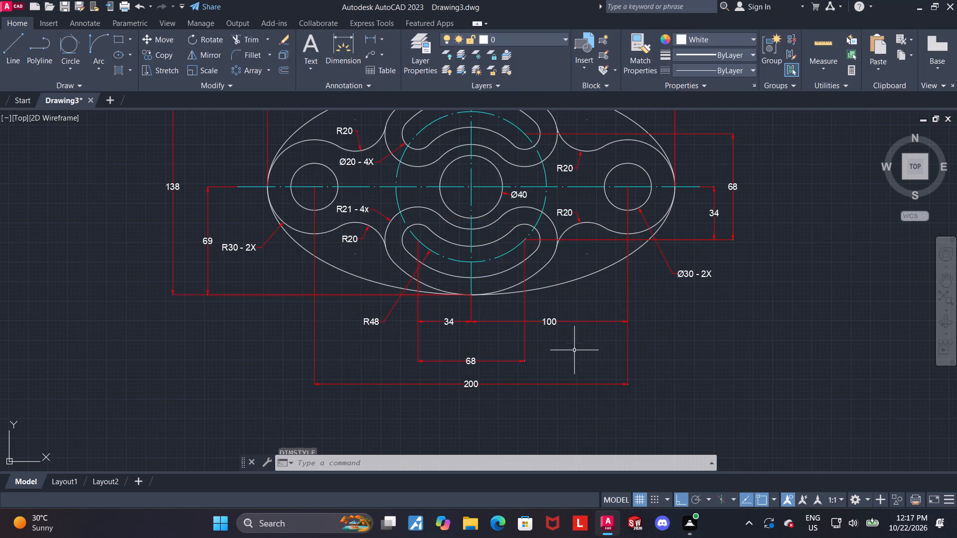
Review the whole dimensioned part, checking the dimensions, radius and diameter labels around the elliptical outline, slots and bosses.
{"action": "scroll", "coordinate": [731, 313], "scroll_direction": "down", "scroll_amount": 1}
{"action": "middle_click_drag", "start_coordinate": [731, 313], "coordinate": [649, 359]}
{"action": "scroll", "coordinate": [639, 358], "scroll_direction": "up", "scroll_amount": 1}
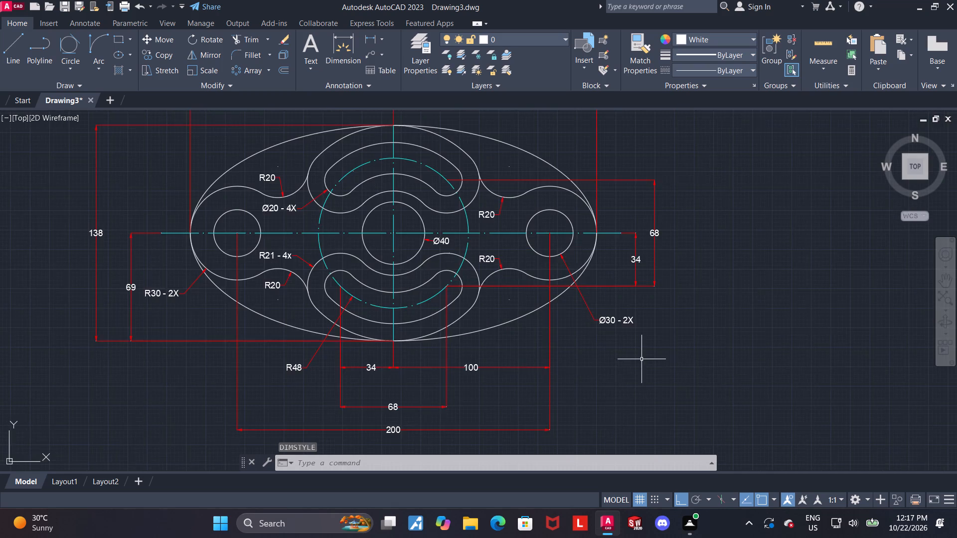
{"action": "scroll", "coordinate": [641, 359], "scroll_direction": "down", "scroll_amount": 1}
{"action": "scroll", "coordinate": [610, 256], "scroll_direction": "up", "scroll_amount": 1}
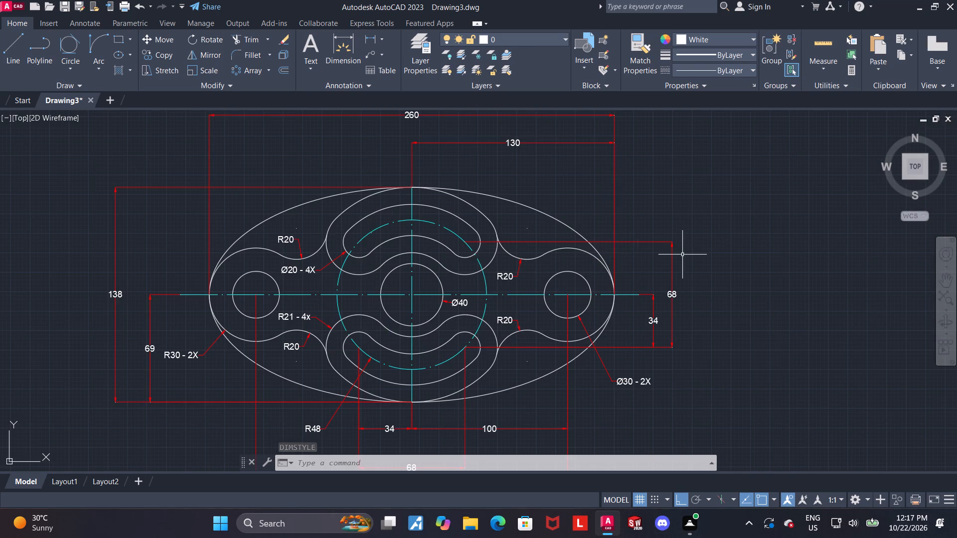
{"action": "middle_click", "coordinate": [682, 254]}
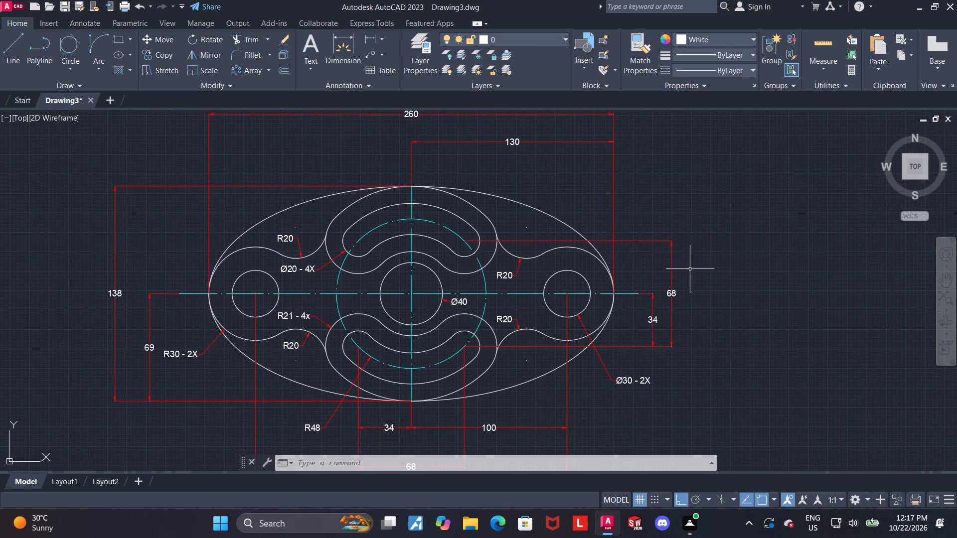
{"action": "middle_click_drag", "start_coordinate": [703, 326], "coordinate": [712, 295]}
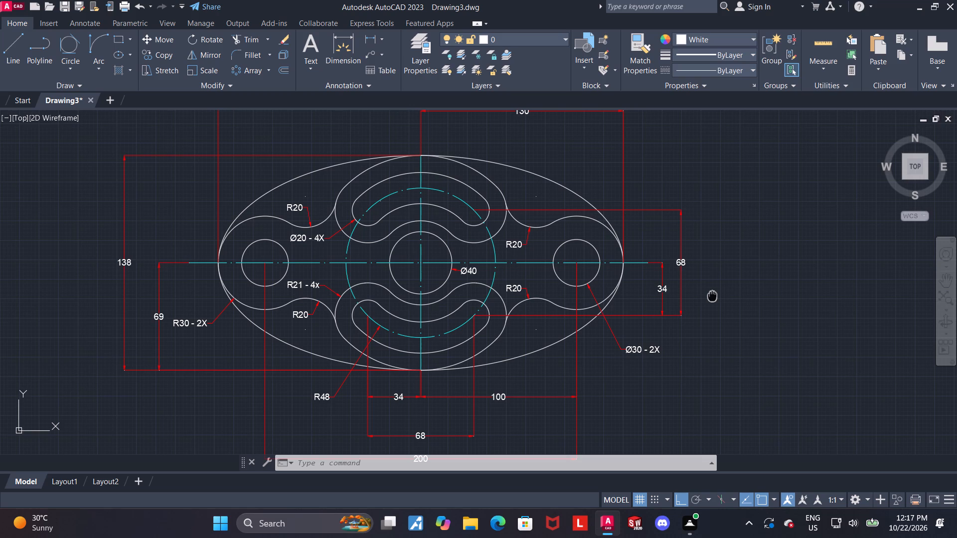
{"action": "middle_click_drag", "start_coordinate": [712, 295], "coordinate": [716, 296]}
{"action": "middle_click_drag", "start_coordinate": [712, 312], "coordinate": [716, 306]}
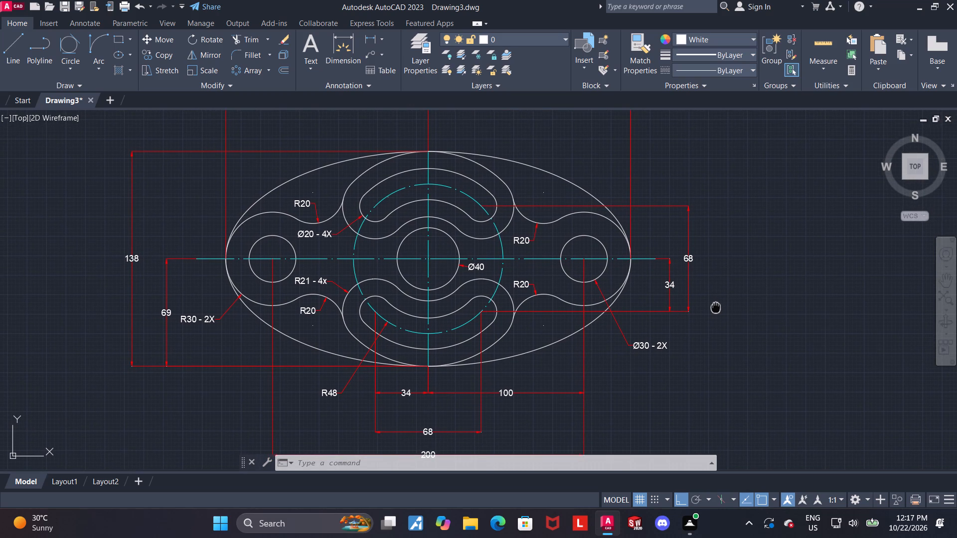
{"action": "middle_click_drag", "start_coordinate": [716, 306], "coordinate": [716, 305]}
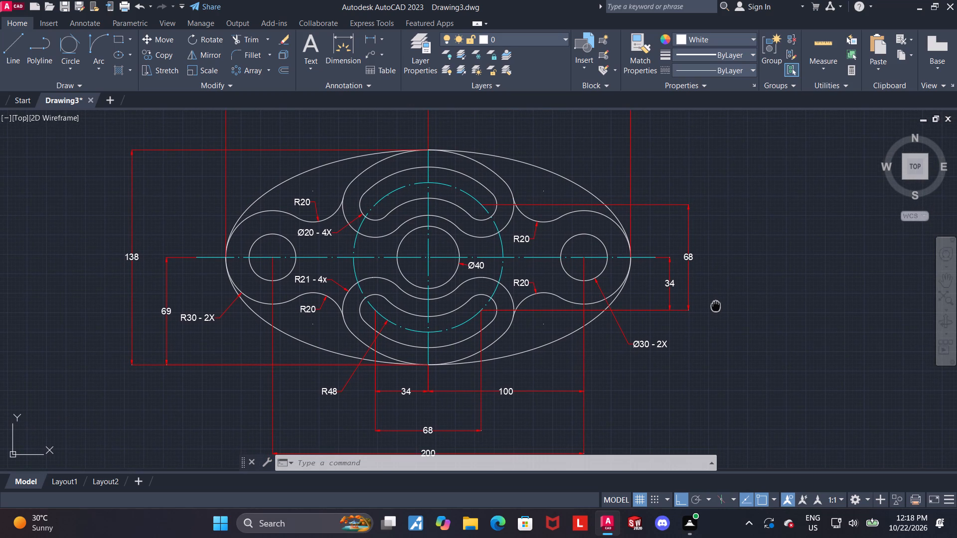
{"action": "middle_click_drag", "start_coordinate": [716, 305], "coordinate": [699, 276]}
{"action": "middle_click_drag", "start_coordinate": [710, 344], "coordinate": [710, 342]}
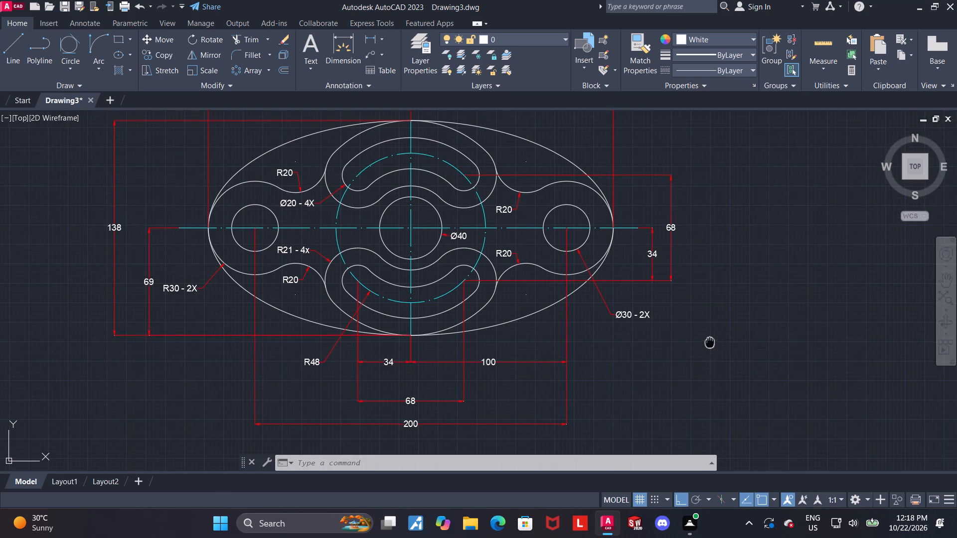
{"action": "middle_click_drag", "start_coordinate": [710, 342], "coordinate": [685, 349]}
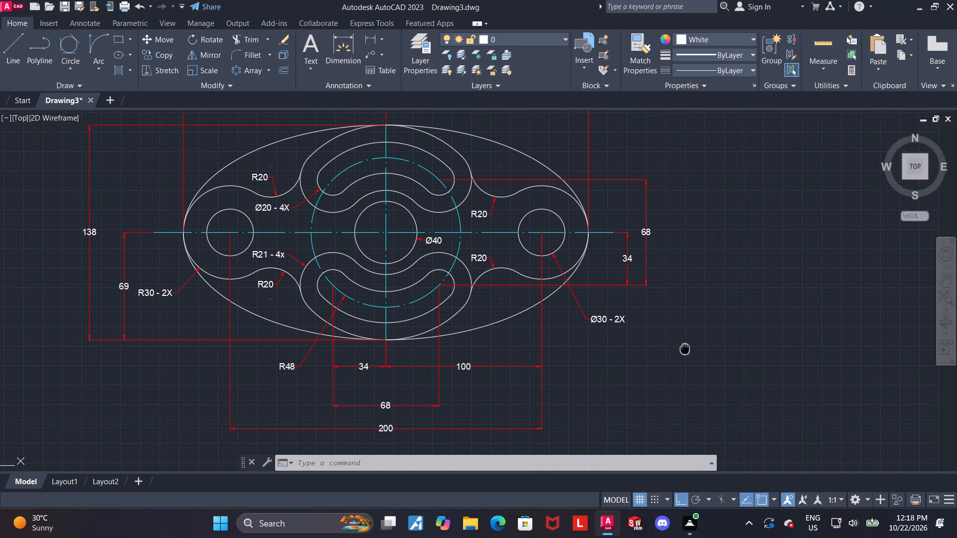
{"action": "middle_click_drag", "start_coordinate": [685, 349], "coordinate": [627, 422]}
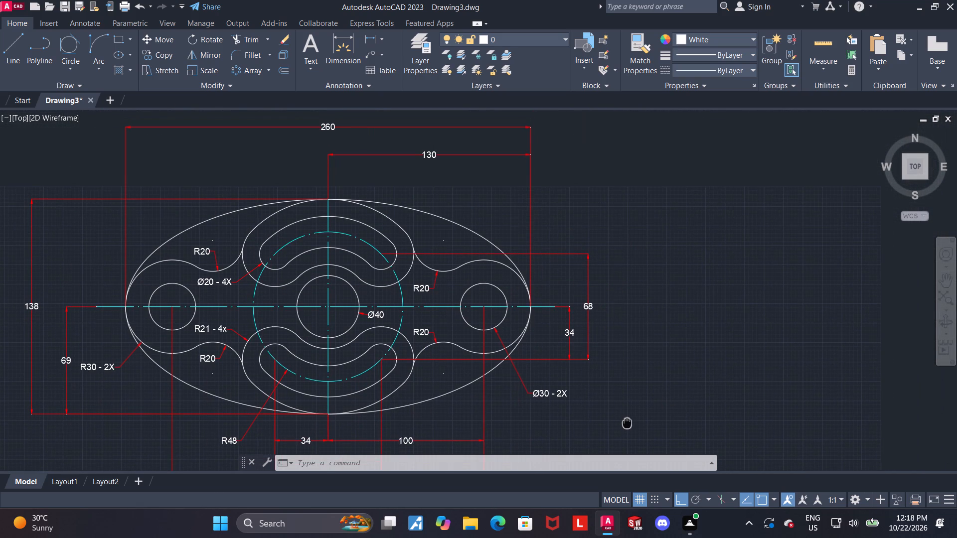
{"action": "middle_click_drag", "start_coordinate": [627, 422], "coordinate": [638, 352]}
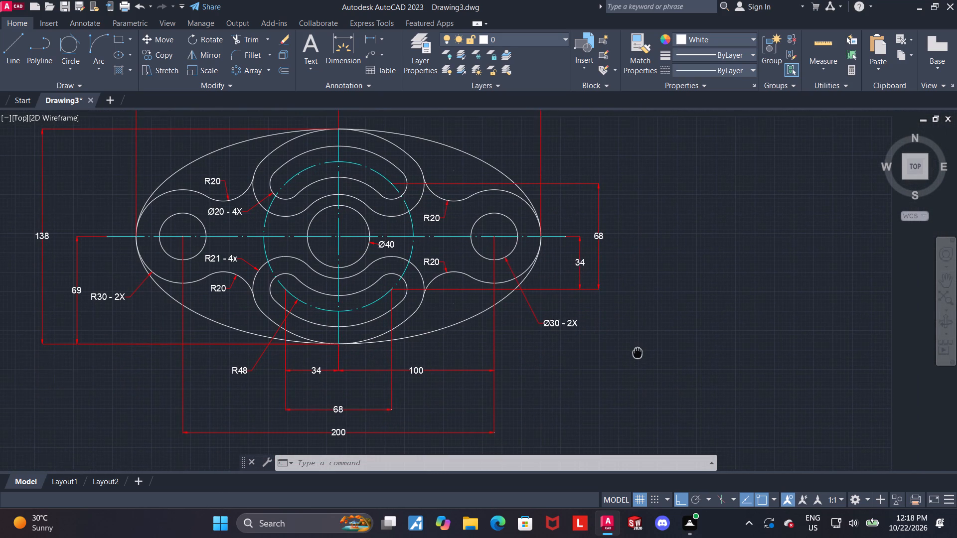
{"action": "middle_click_drag", "start_coordinate": [638, 352], "coordinate": [650, 330]}
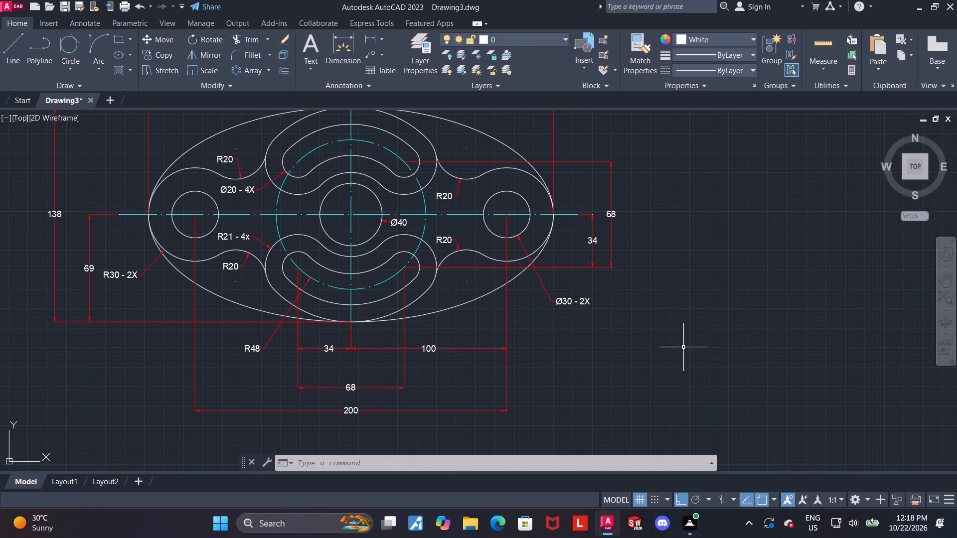
{"action": "middle_click_drag", "start_coordinate": [663, 340], "coordinate": [690, 341]}
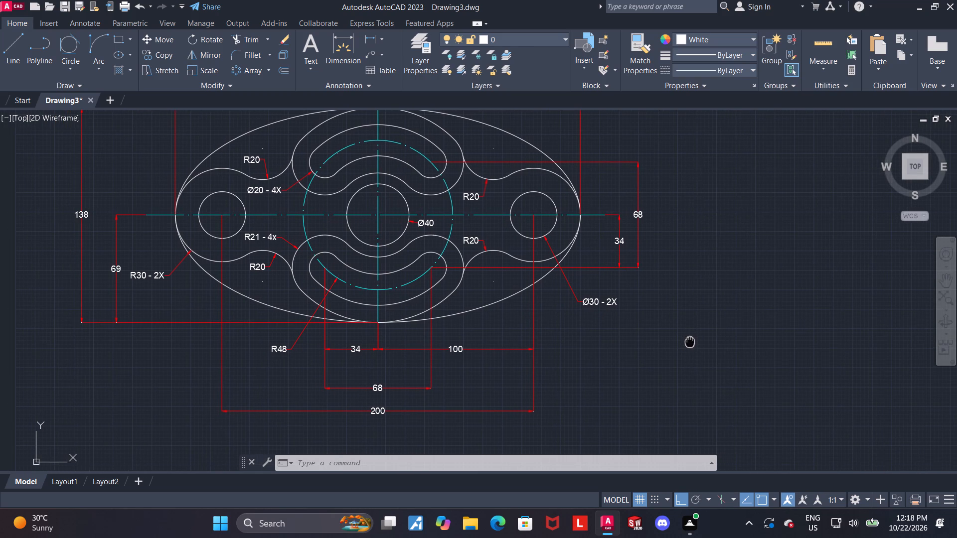
{"action": "middle_click_drag", "start_coordinate": [690, 341], "coordinate": [702, 340]}
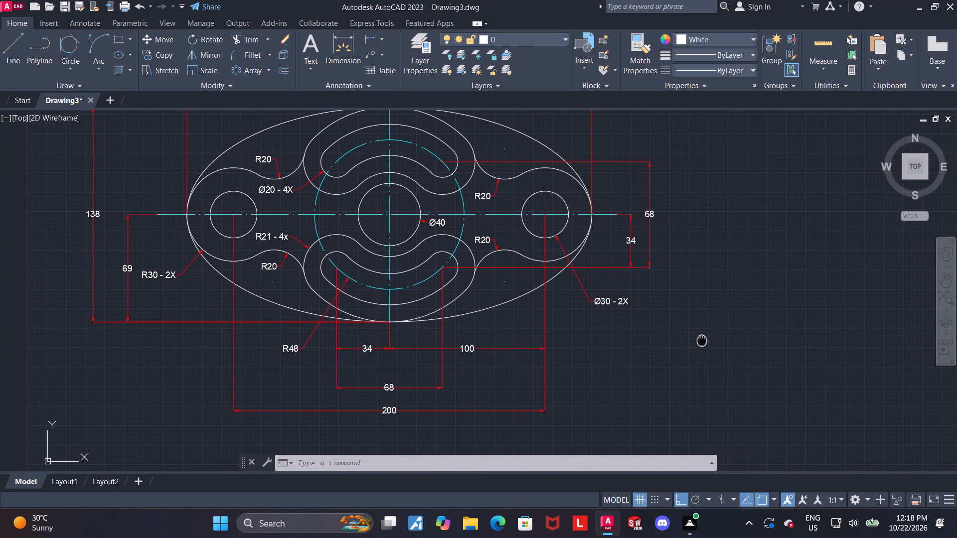
{"action": "middle_click_drag", "start_coordinate": [702, 340], "coordinate": [704, 340]}
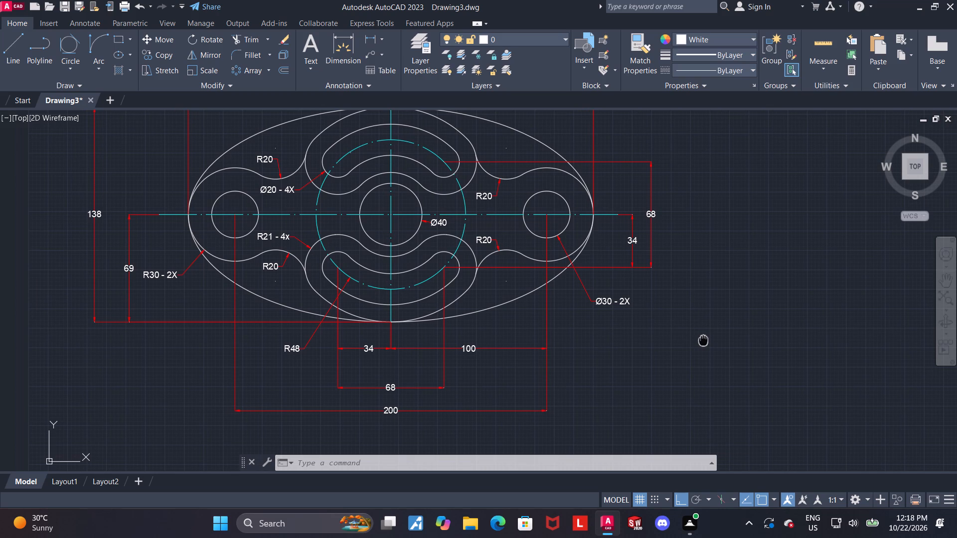
{"action": "middle_click_drag", "start_coordinate": [704, 340], "coordinate": [771, 358]}
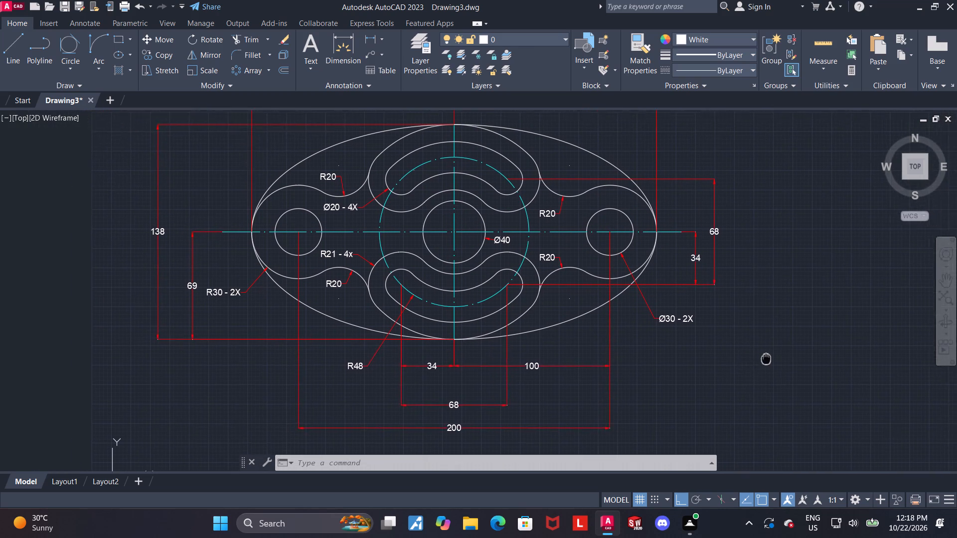
{"action": "middle_click_drag", "start_coordinate": [771, 358], "coordinate": [791, 360]}
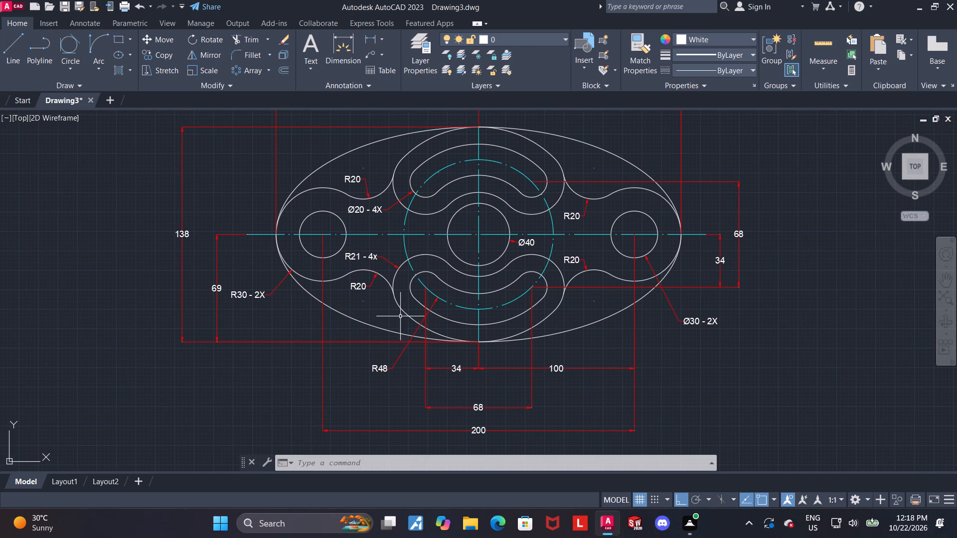
{"action": "middle_click_drag", "start_coordinate": [382, 316], "coordinate": [380, 348]}
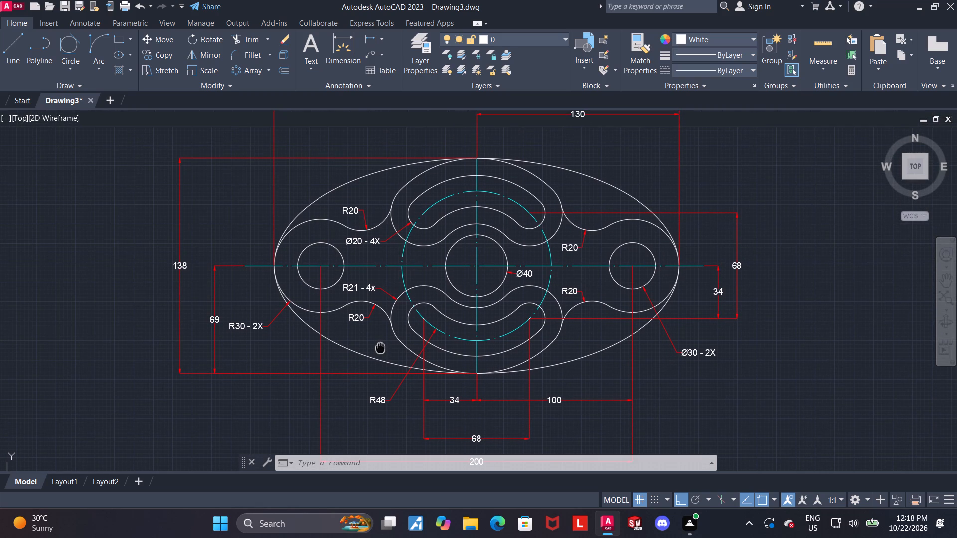
{"action": "middle_click_drag", "start_coordinate": [380, 348], "coordinate": [378, 356]}
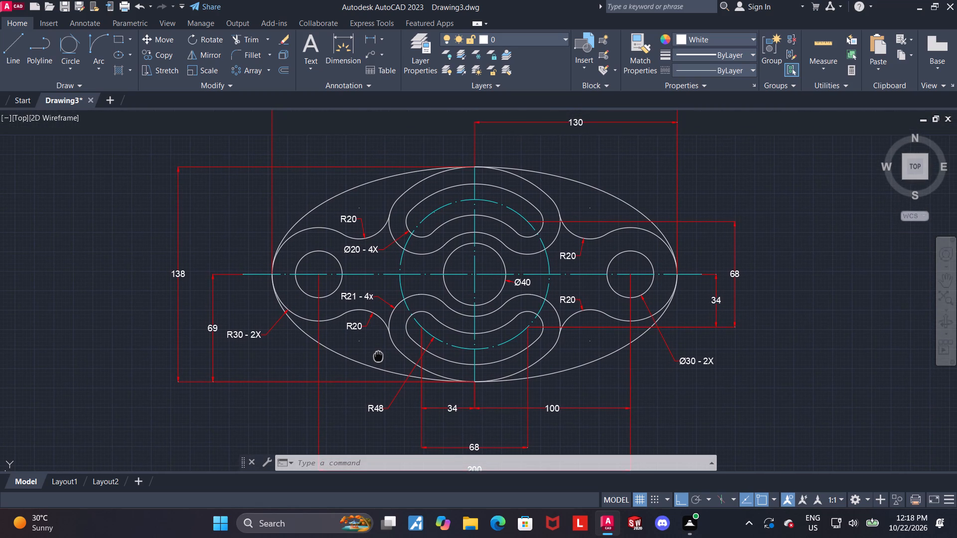
{"action": "middle_click_drag", "start_coordinate": [378, 356], "coordinate": [370, 375]}
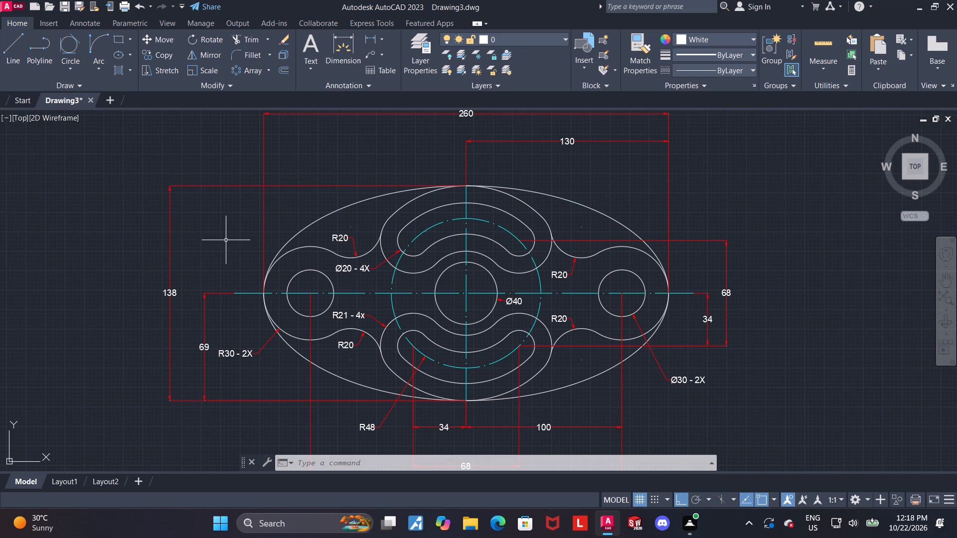
{"action": "middle_click_drag", "start_coordinate": [226, 240], "coordinate": [196, 239]}
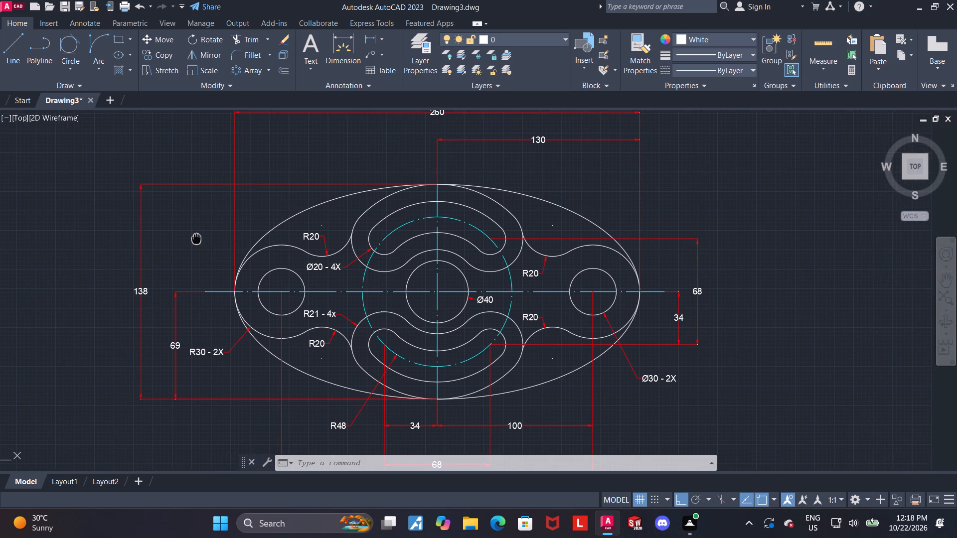
{"action": "middle_click_drag", "start_coordinate": [196, 239], "coordinate": [191, 236]}
{"action": "scroll", "coordinate": [191, 236], "scroll_direction": "down", "scroll_amount": 1}
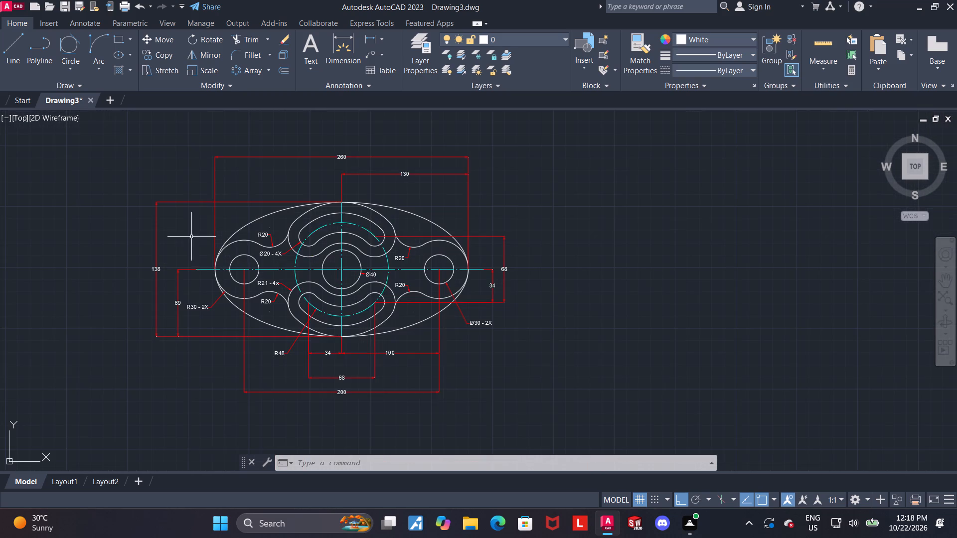
{"action": "middle_click_drag", "start_coordinate": [556, 338], "coordinate": [662, 341]}
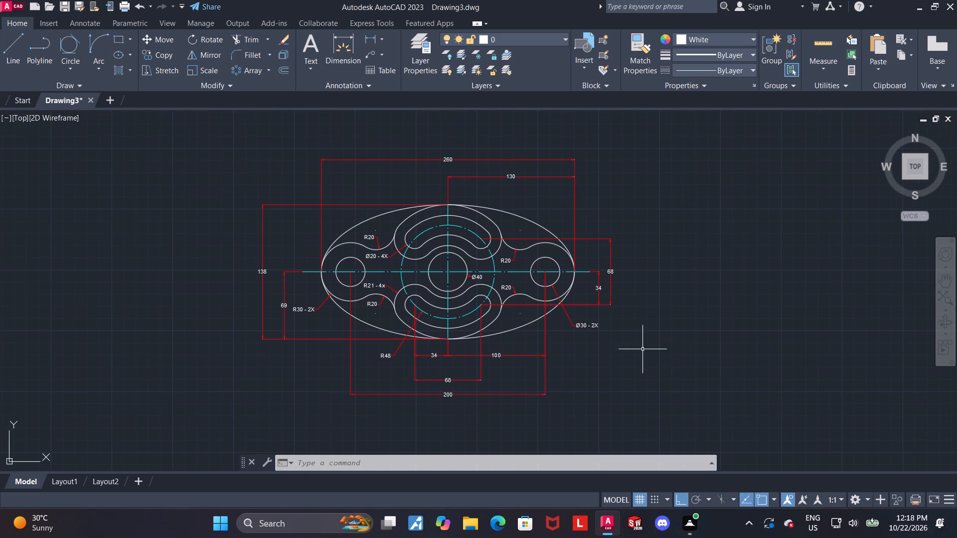
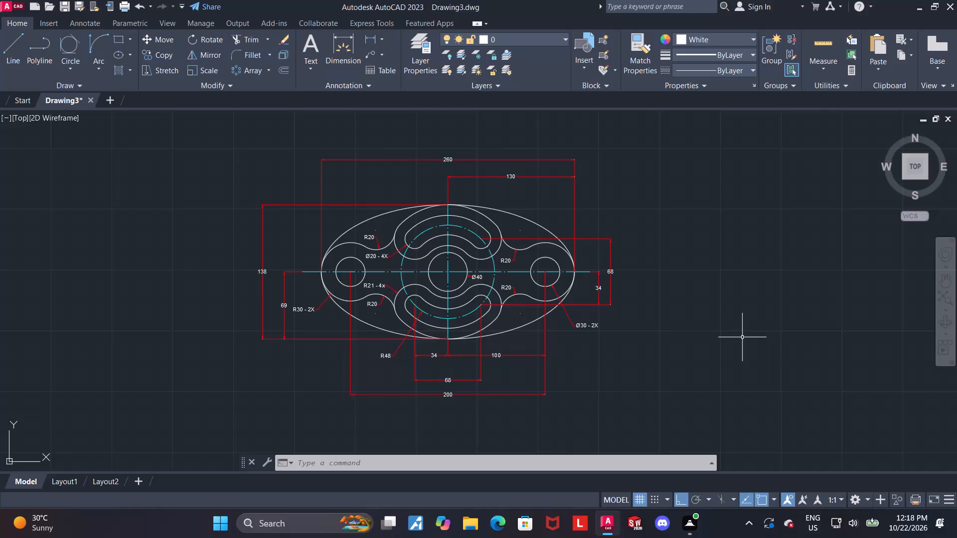
Turn off the command log file with LOGFILEOFF.
{"action": "type", "text": "LOGFILE"}
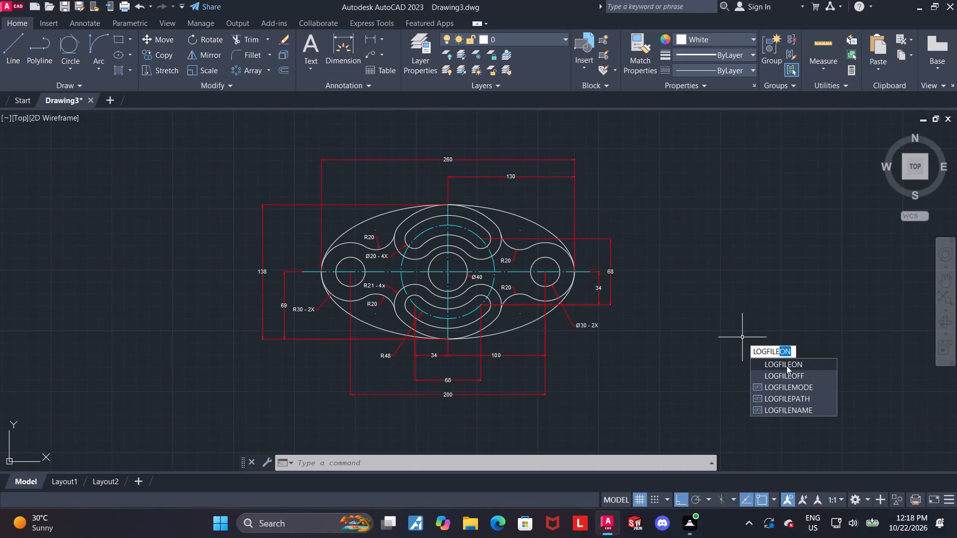
{"action": "left_click", "coordinate": [792, 374]}
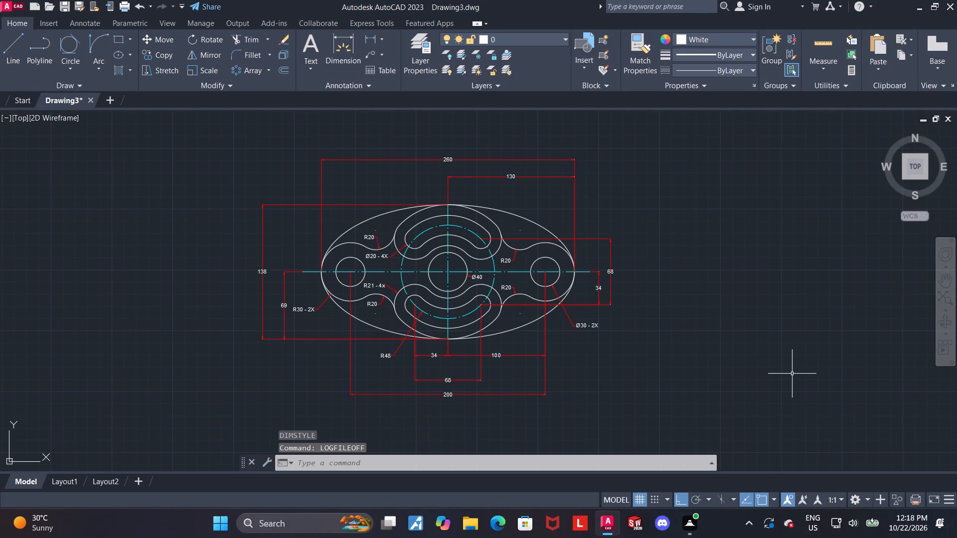
Save the drawing in the Downloads folder under the name "oval slotted linkage".
{"action": "key", "text": "ctrl+s"}
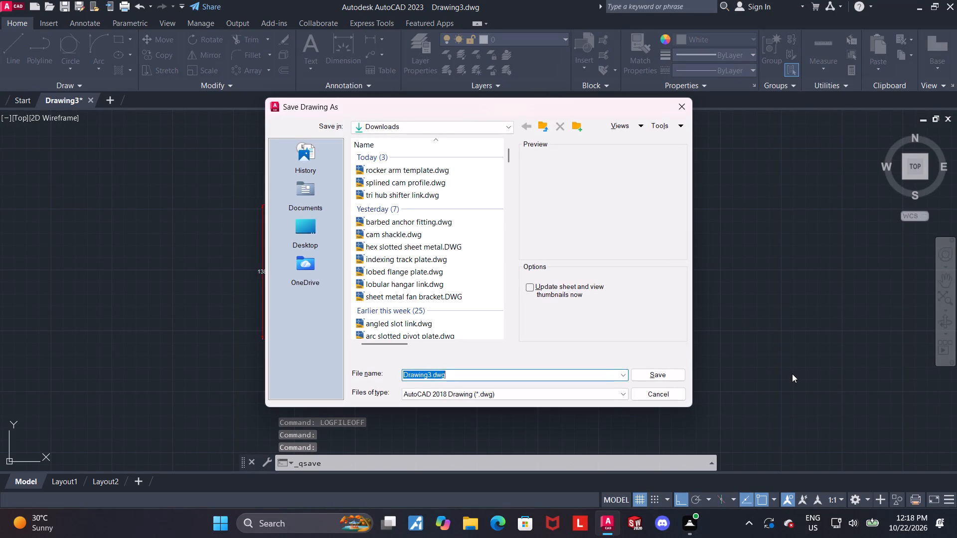
{"action": "type", "text": "OVAL"}
{"action": "key", "text": "BackSpace"}
{"action": "key", "text": "BackSpace"}
{"action": "key", "text": "BackSpace"}
{"action": "key", "text": "BackSpace"}
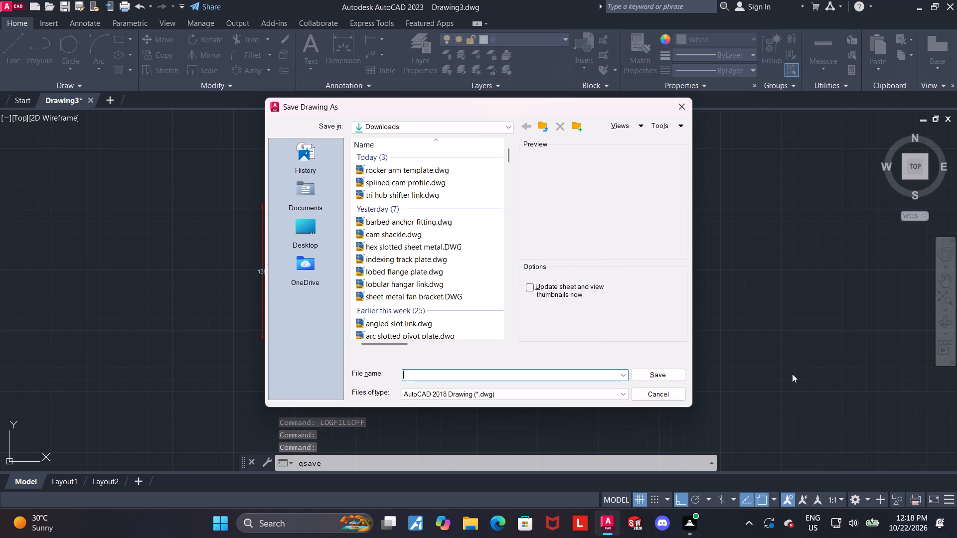
{"action": "type", "text": "oval slotted"}
{"action": "key", "text": "space"}
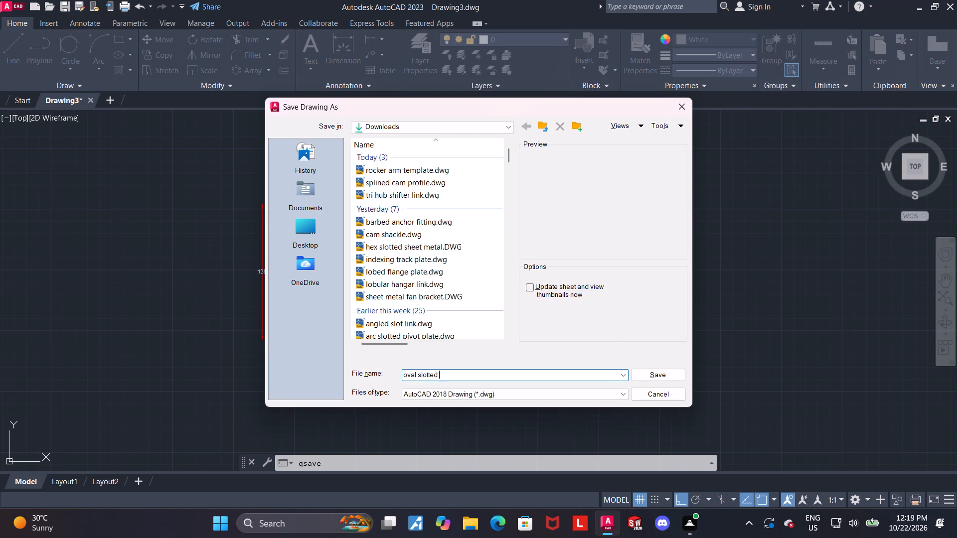
{"action": "type", "text": "linkage"}
{"action": "key", "text": "Return"}
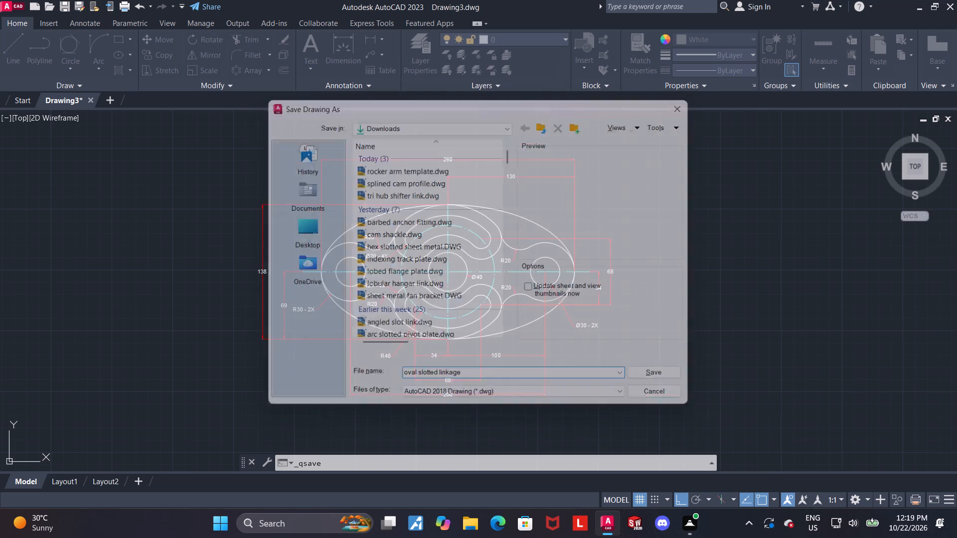
Set up a plot with the DWG To PDF.pc3 plotter on ISO A4 (297.00 x 210.00 MM) paper, with the plot centred.
{"action": "type", "text": "plot"}
{"action": "key", "text": "Return"}
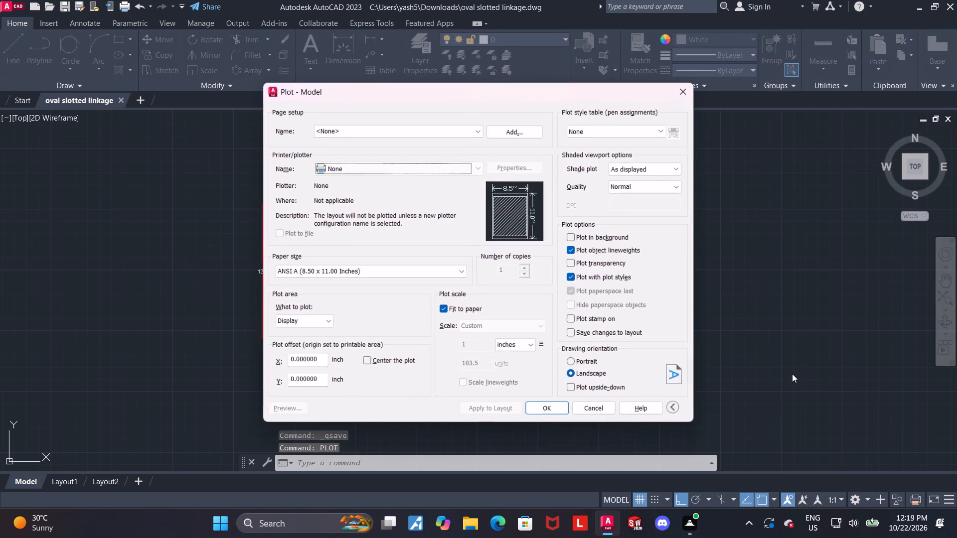
{"action": "left_click", "coordinate": [395, 168]}
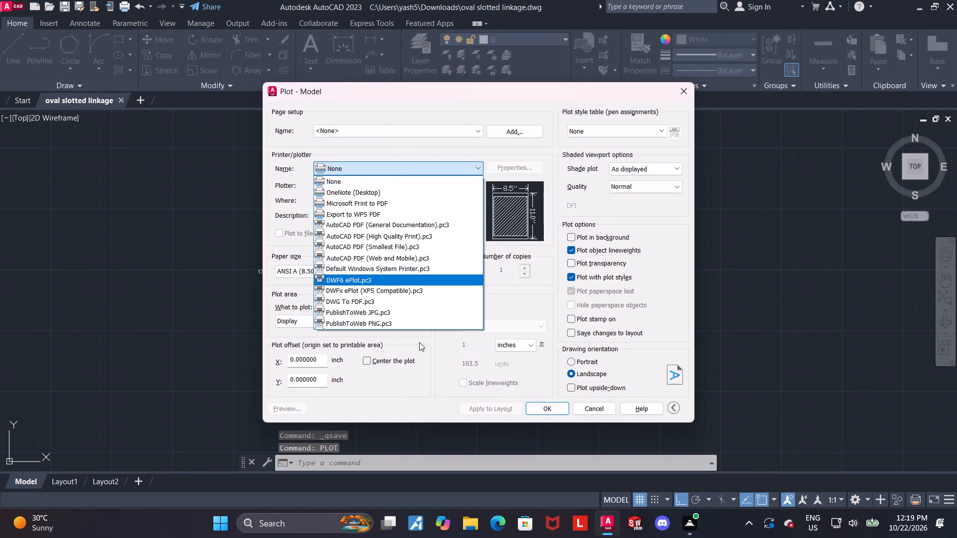
{"action": "left_click", "coordinate": [401, 298]}
{"action": "left_click", "coordinate": [395, 276]}
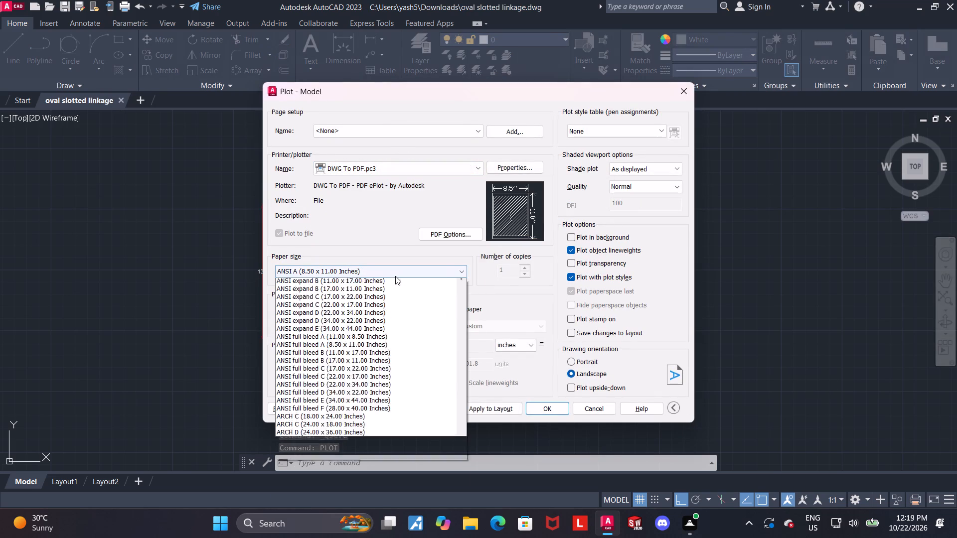
{"action": "scroll", "coordinate": [380, 352], "scroll_direction": "down", "scroll_amount": 8}
{"action": "scroll", "coordinate": [408, 436], "scroll_direction": "down", "scroll_amount": 6}
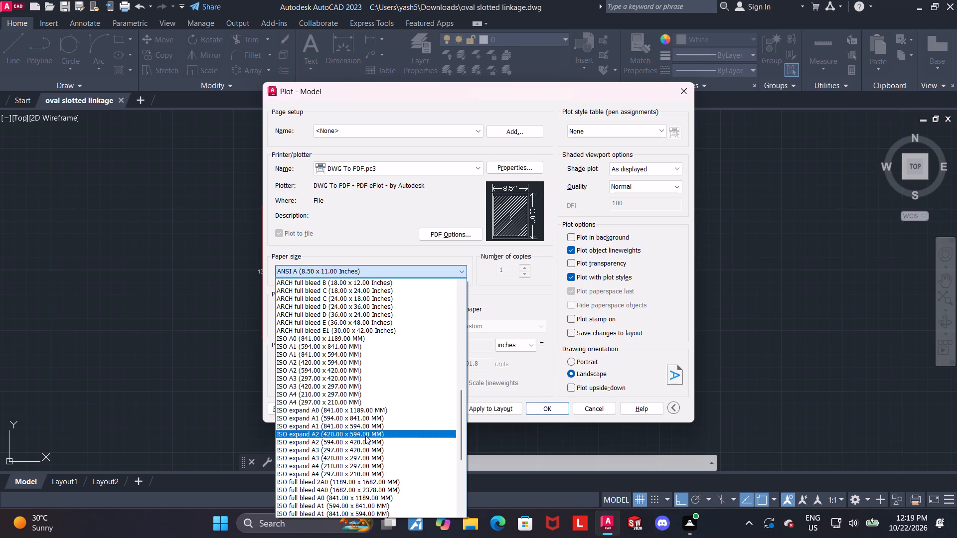
{"action": "left_click", "coordinate": [346, 400]}
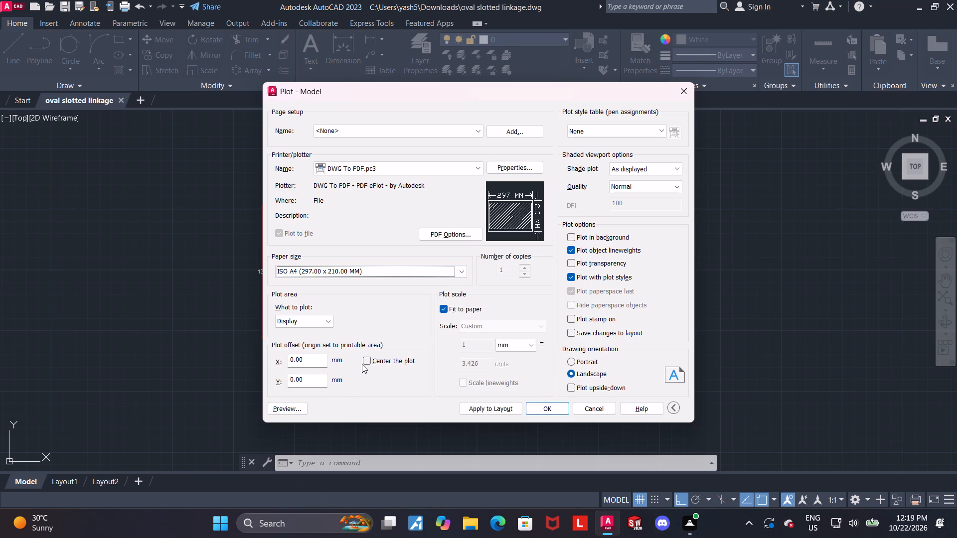
{"action": "left_click", "coordinate": [362, 362]}
{"action": "left_click", "coordinate": [367, 360]}
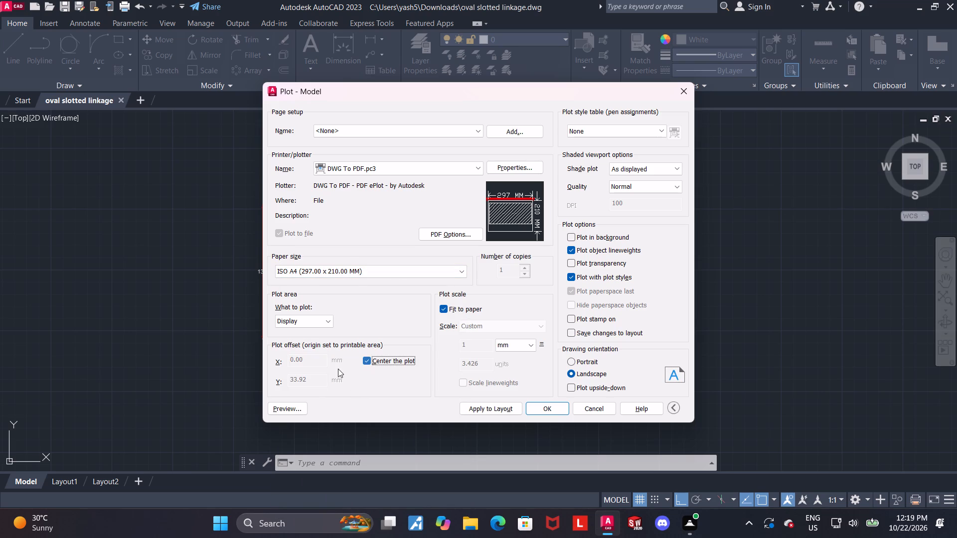
Define the plot area as a window enclosing the whole part and all its dimensions.
{"action": "left_click", "coordinate": [319, 322]}
{"action": "left_click", "coordinate": [320, 356]}
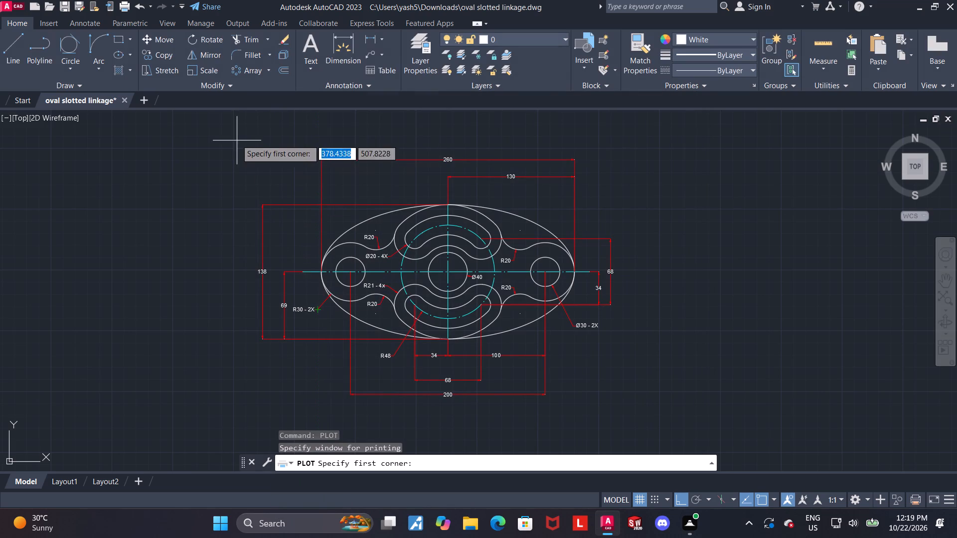
{"action": "left_click", "coordinate": [206, 132]}
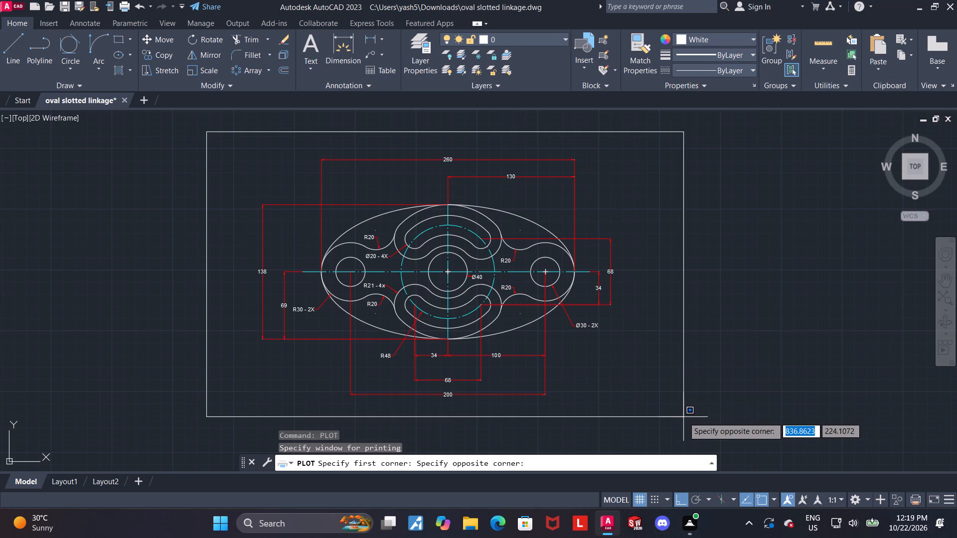
{"action": "left_click", "coordinate": [675, 416]}
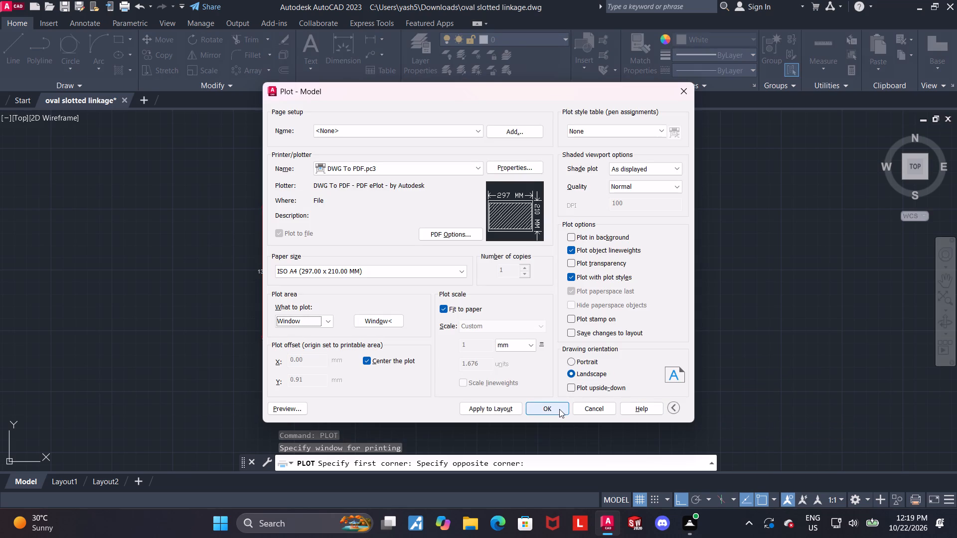
Plot the drawing to the file "oval slotted linkage-Model.pdf" in the Downloads folder.
{"action": "left_click", "coordinate": [559, 409]}
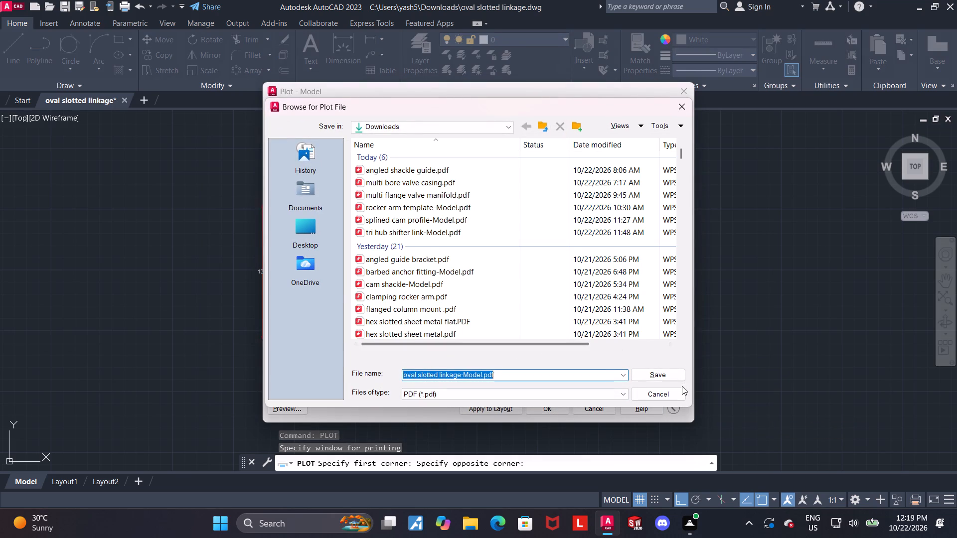
{"action": "left_click", "coordinate": [677, 376]}
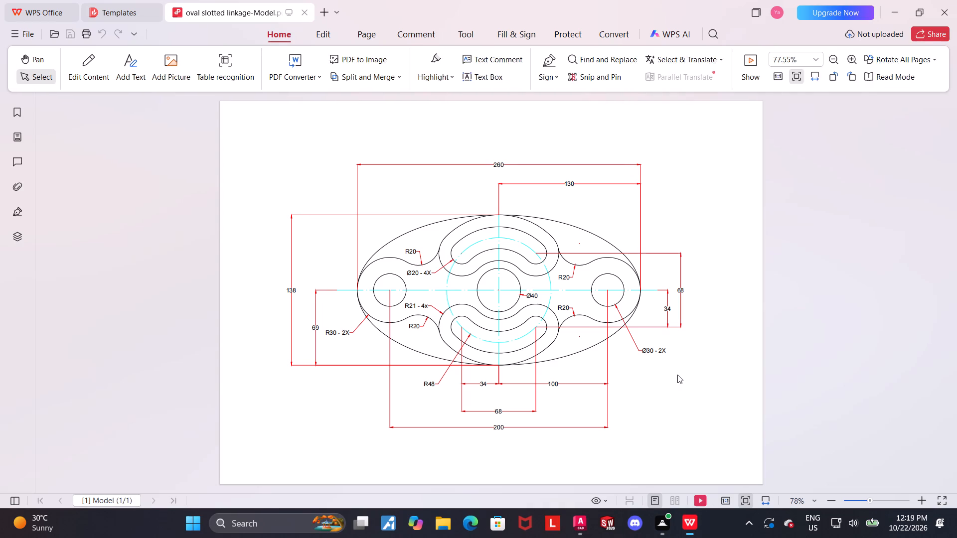